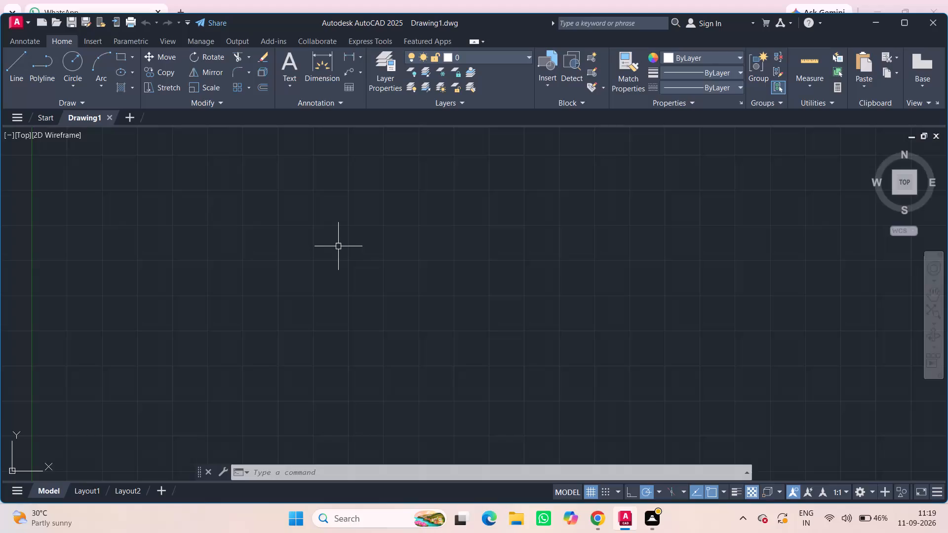
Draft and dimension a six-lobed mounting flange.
Turn on command log file recording for the drawing with LOGFILEON.
type("log")
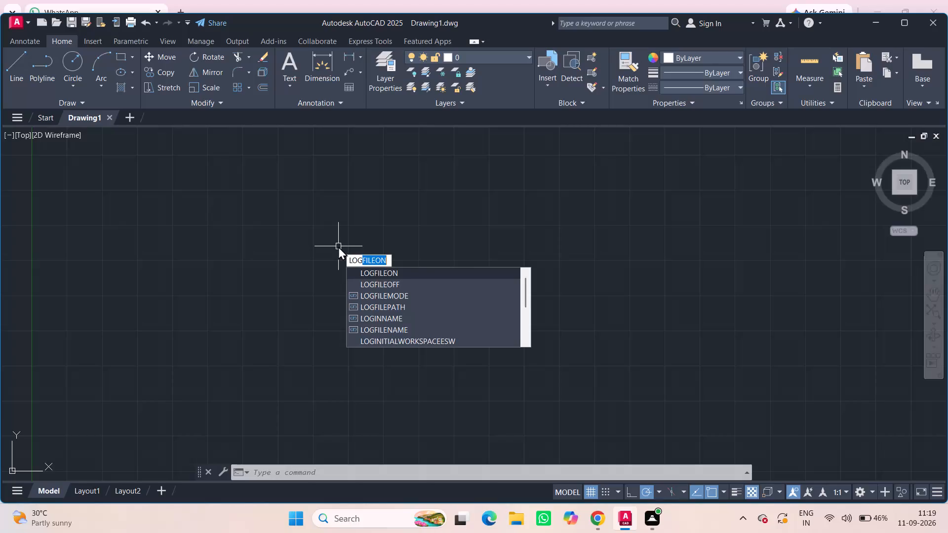
left_click(388, 272)
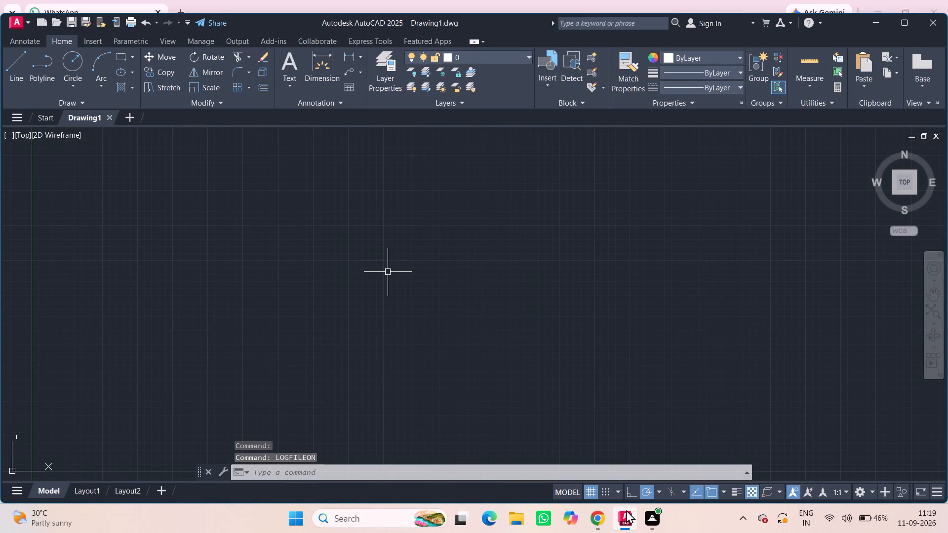
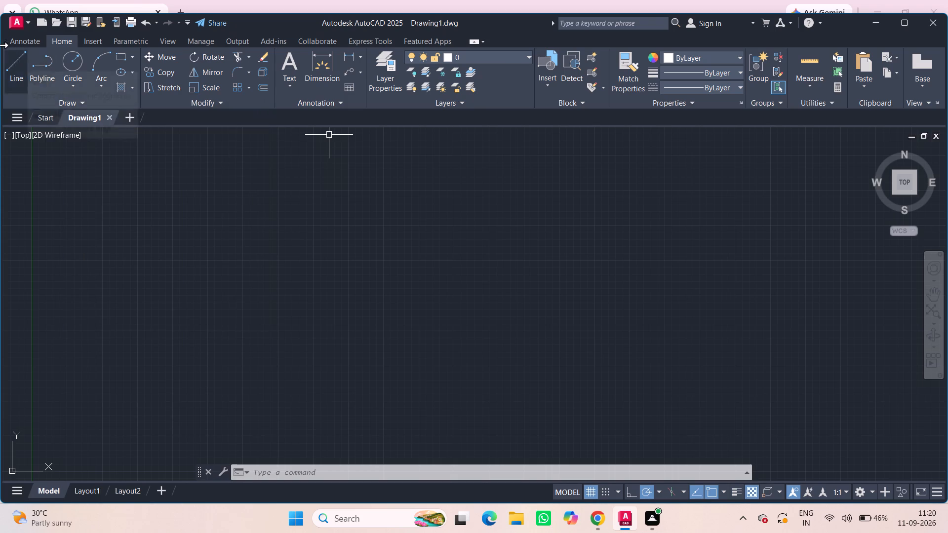
Draw a circle 120 in diameter in the empty drawing area, using the centre and diameter method.
left_click(74, 79)
left_click(119, 126)
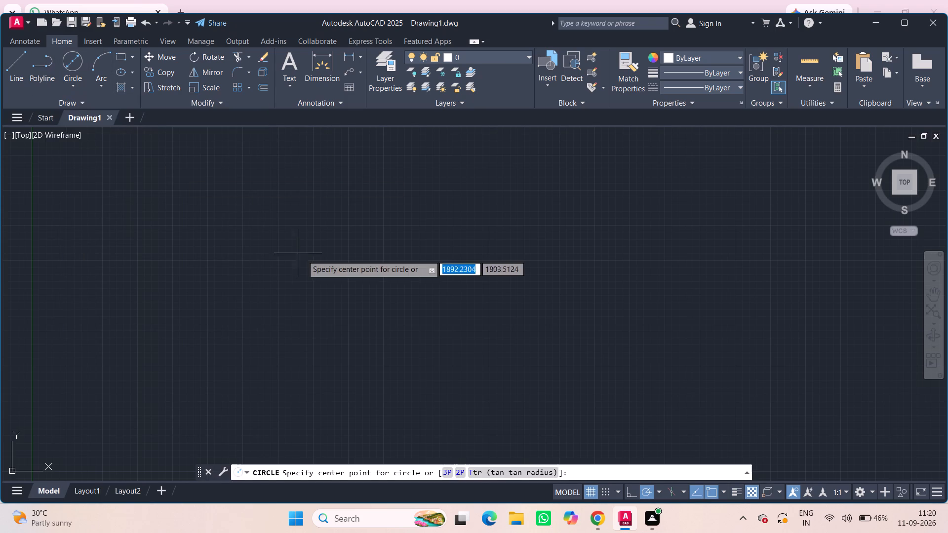
left_click(315, 253)
type("120")
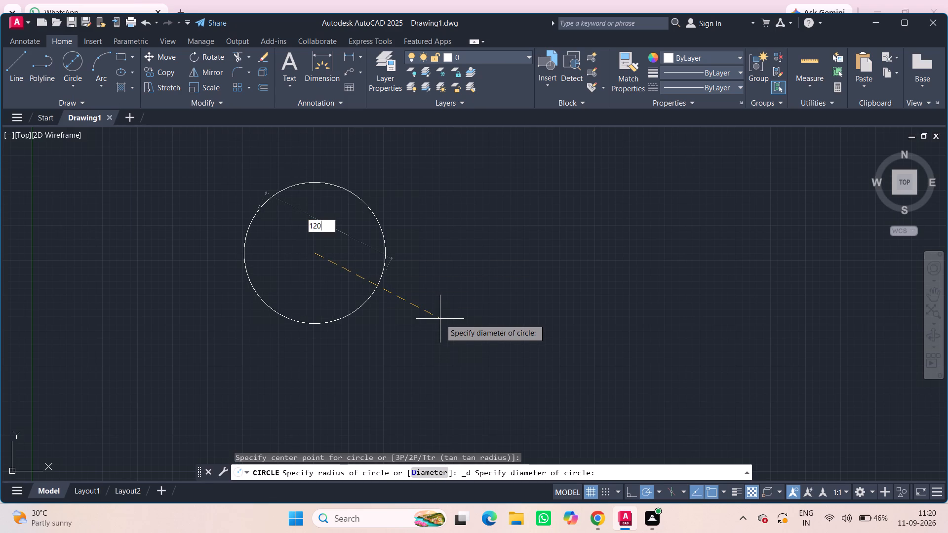
key("Return")
Draw a circle 90 in diameter concentric with the existing circle.
scroll(367, 282, "up", 3)
scroll(221, 225, "up", 1)
middle_click_drag(222, 225, 231, 228)
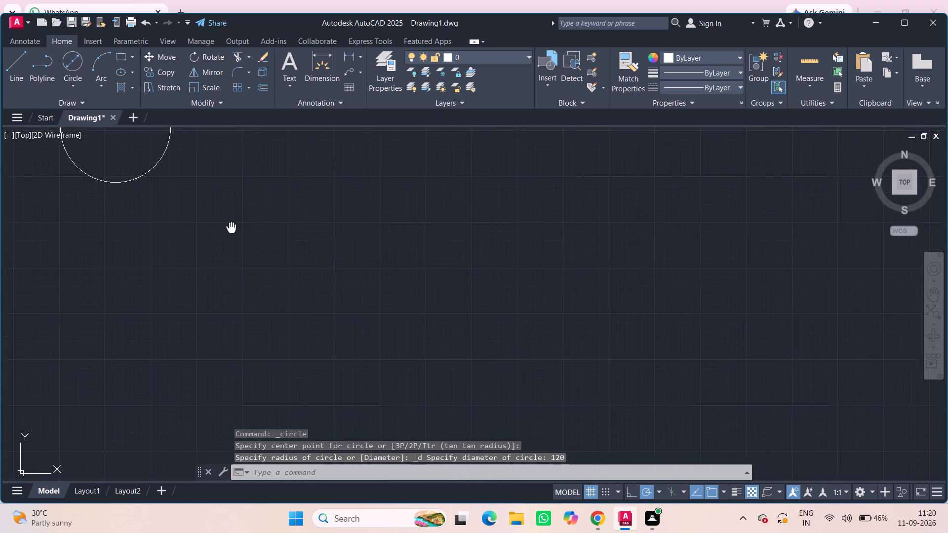
middle_click_drag(231, 228, 466, 414)
scroll(363, 344, "up", 1)
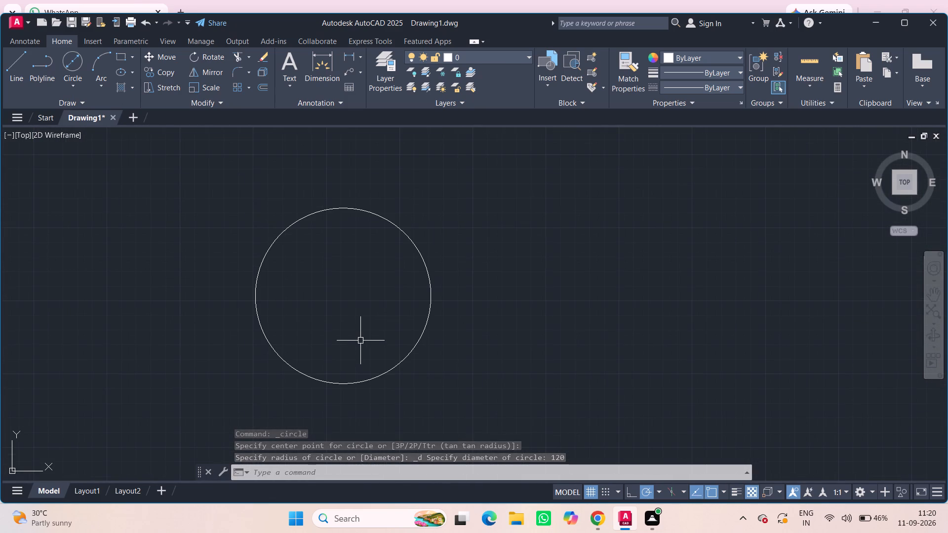
scroll(360, 339, "up", 1)
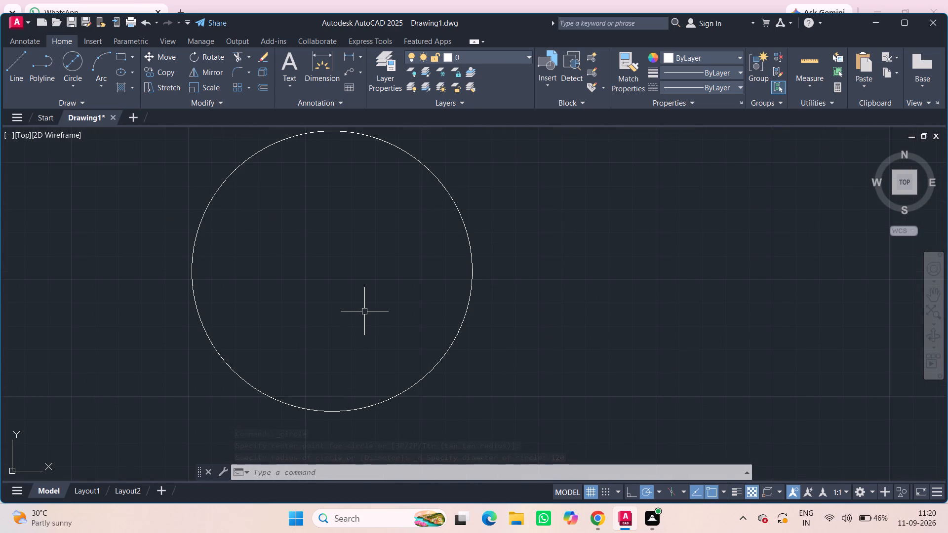
scroll(364, 311, "down", 1)
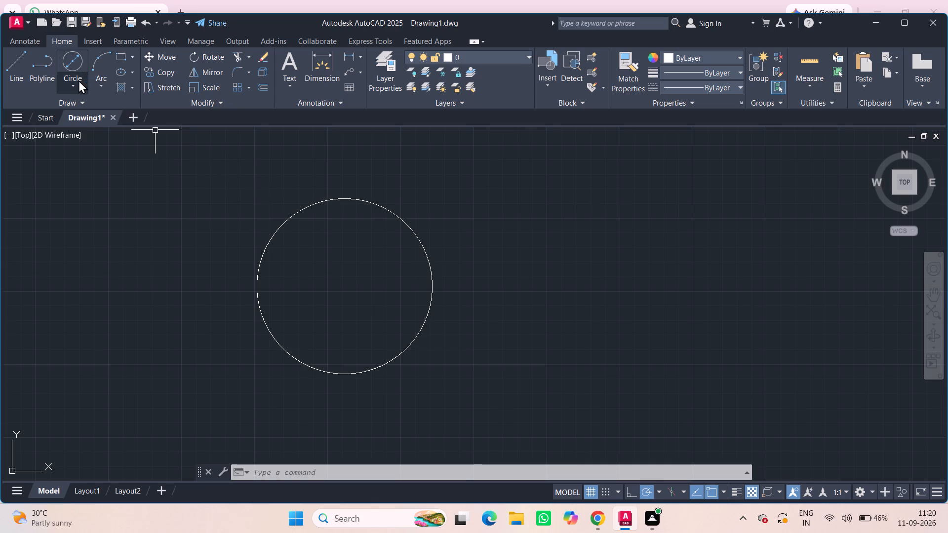
left_click(70, 63)
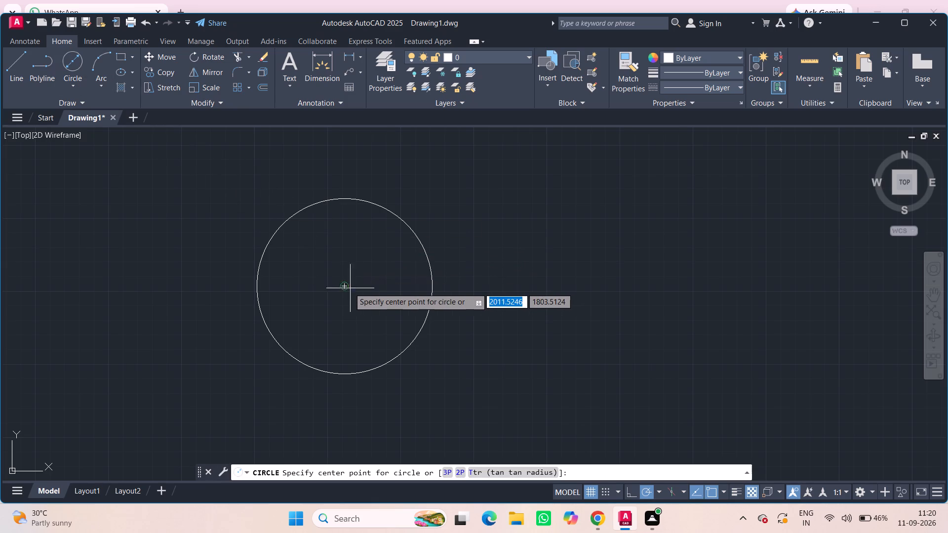
left_click(346, 286)
type("90")
key("Return")
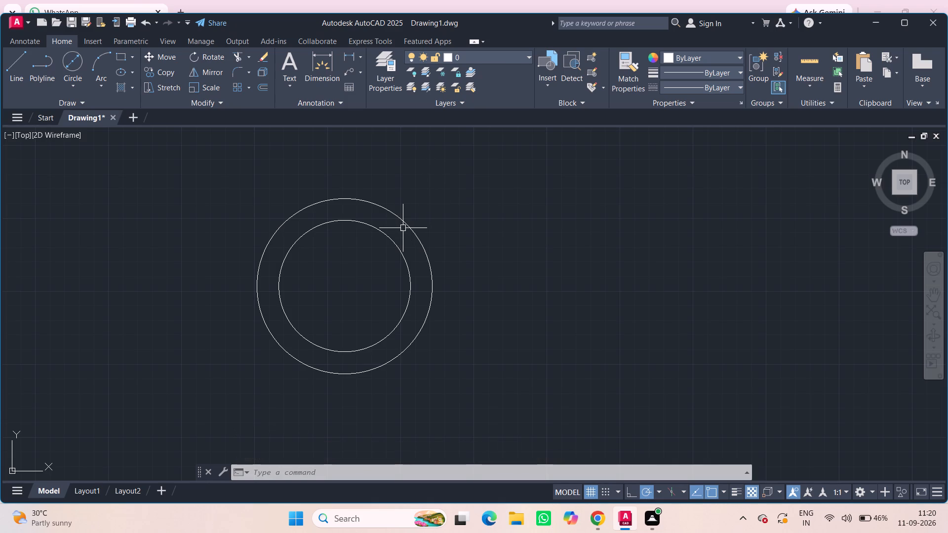
Draw a horizontal centre line through the circles' common centre, extending past the outer circle on both sides.
left_click(6, 65)
left_click(347, 289)
left_click(514, 288)
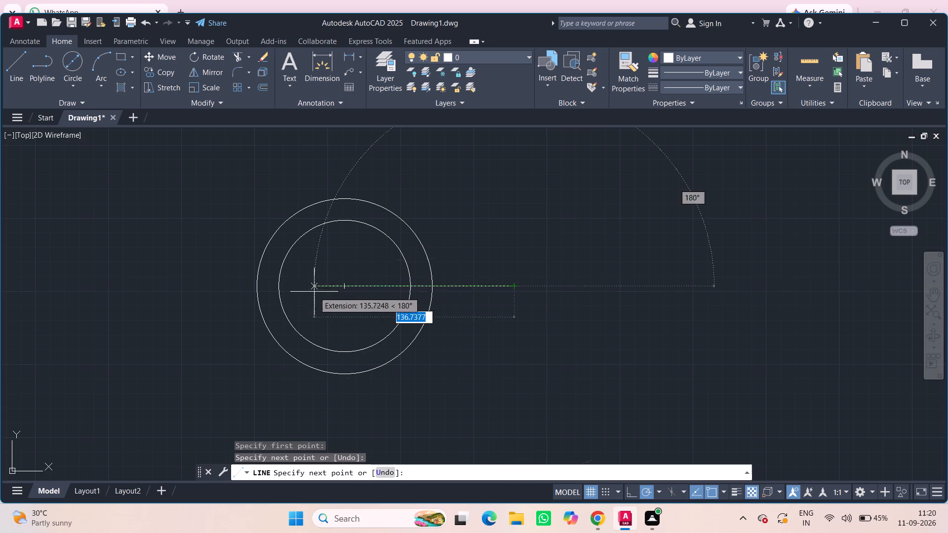
left_click(207, 287)
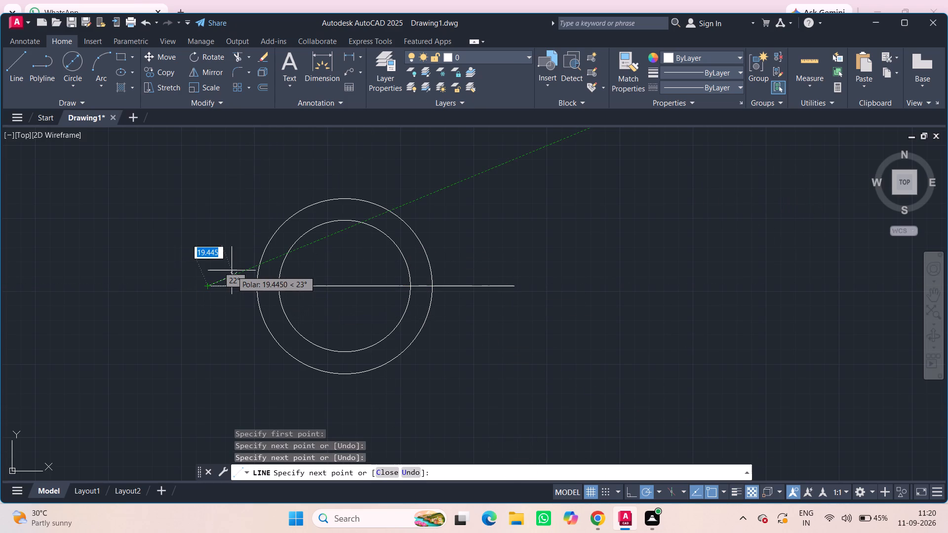
key("Escape")
Draw a vertical centre line through the circles' common centre, extending past the outer circle above and below.
key("space")
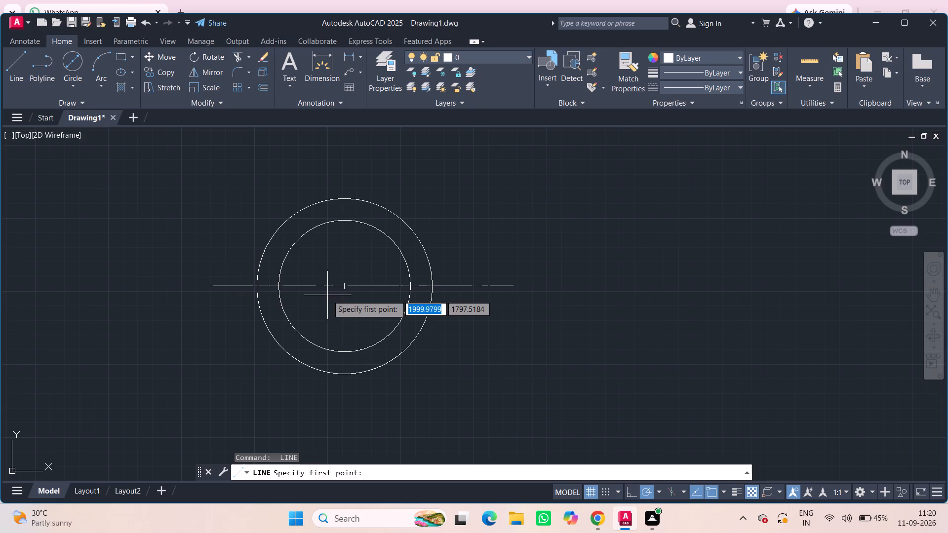
left_click(342, 287)
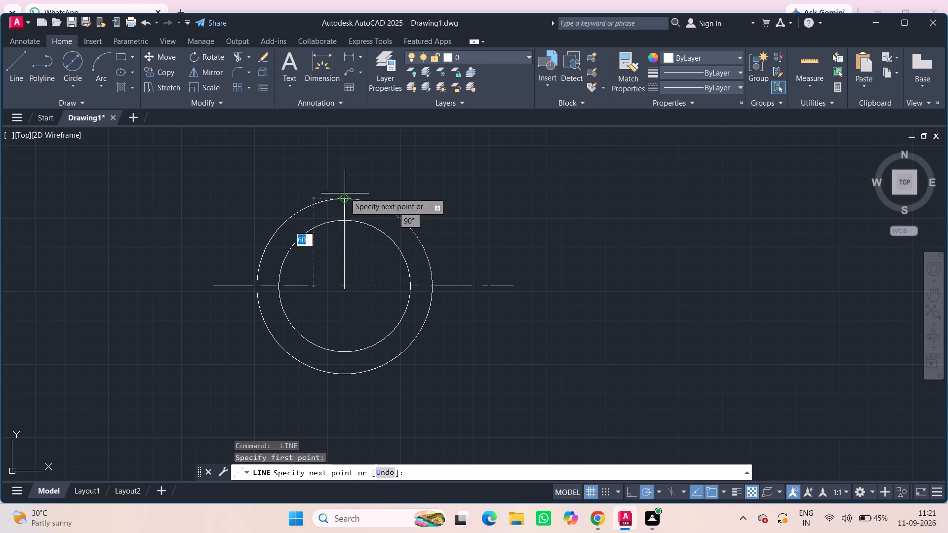
left_click_drag(347, 165, 351, 156)
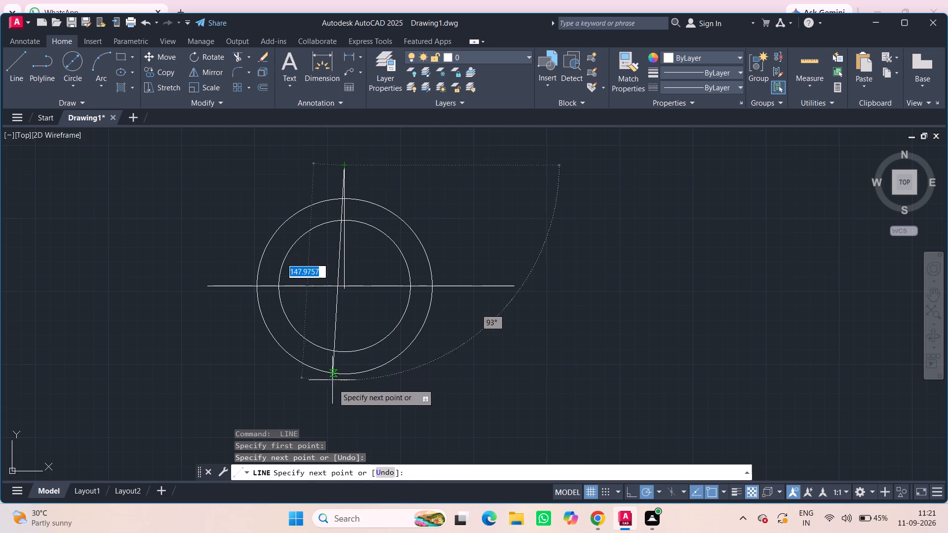
left_click(348, 414)
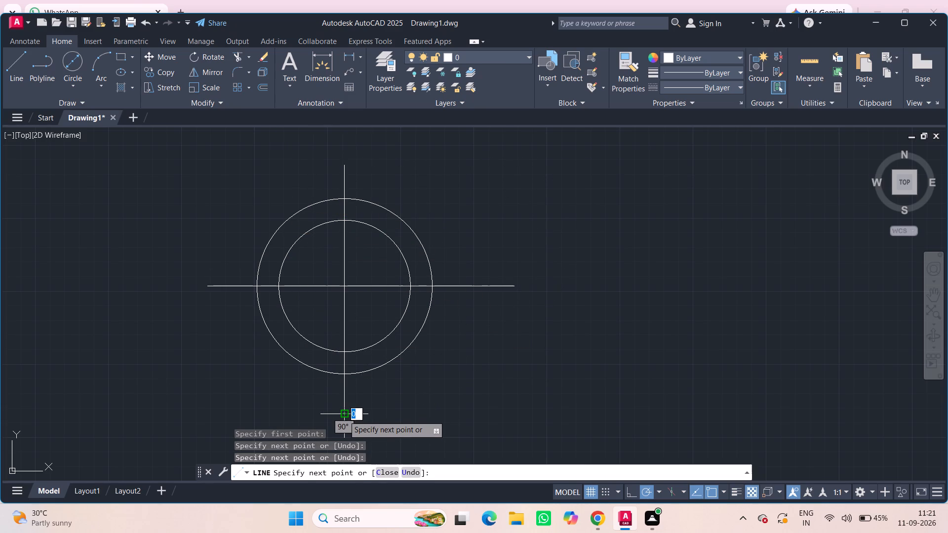
key("Escape")
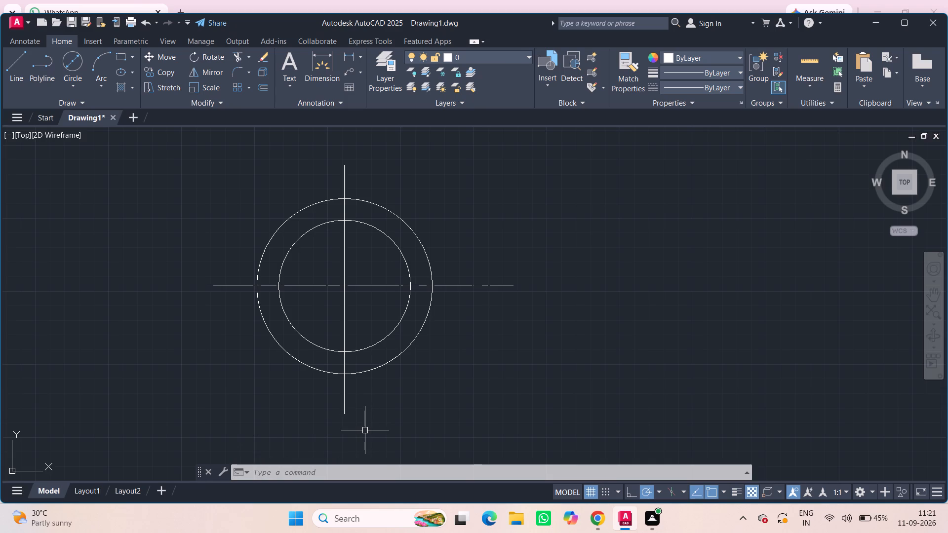
Draw a hole circle 8 in diameter where the vertical centre line meets the top of the 90 diameter circle.
left_click(68, 58)
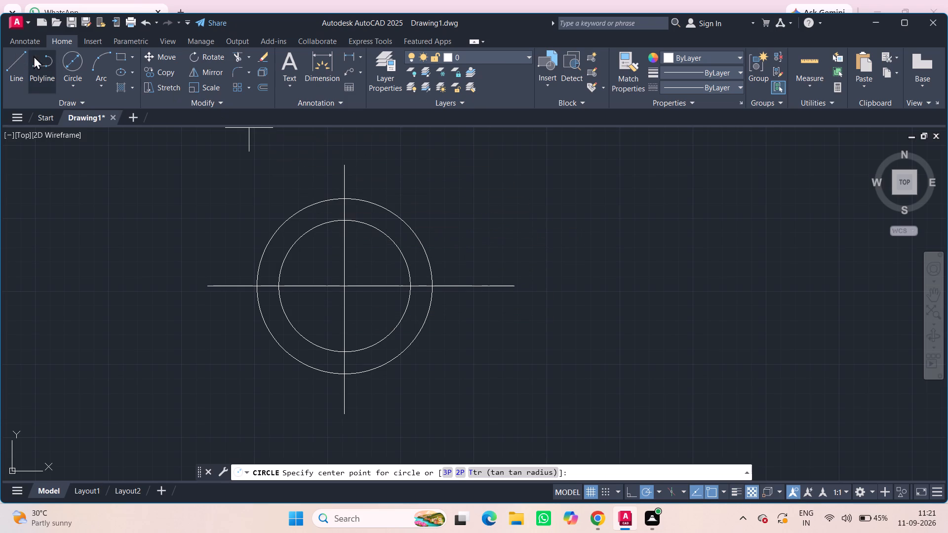
left_click(73, 61)
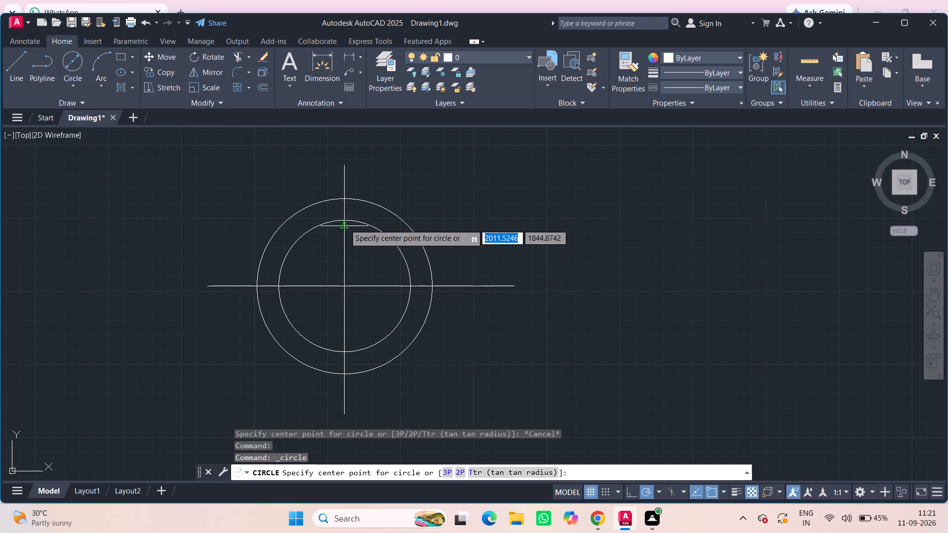
left_click(346, 223)
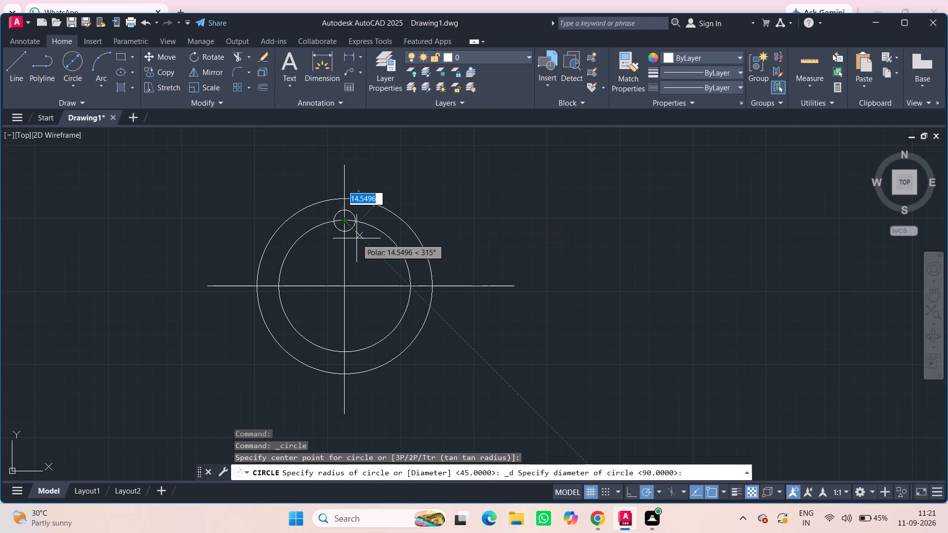
key("8")
key("Return")
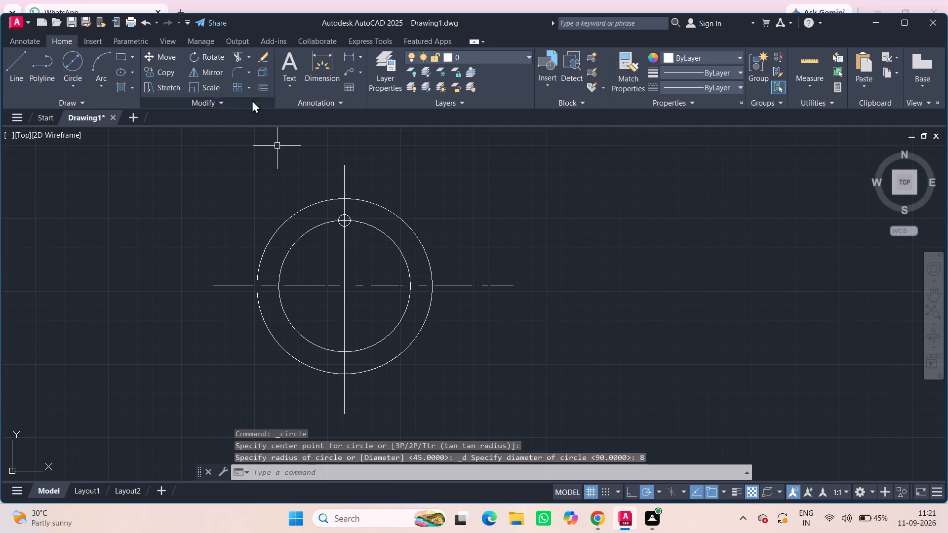
Create a polar array of the small hole circle about the common centre, with 6 items filling 360 degrees.
left_click(254, 84)
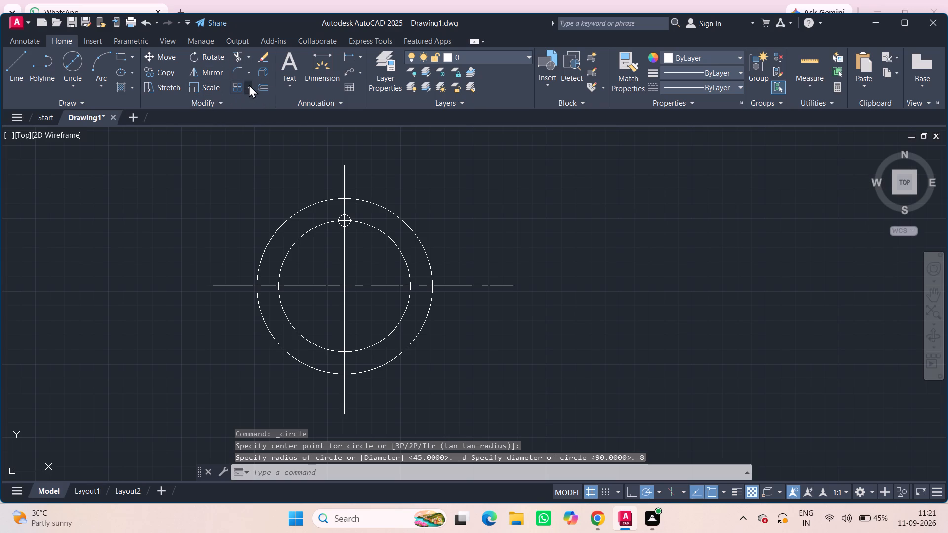
left_click(249, 84)
left_click(258, 152)
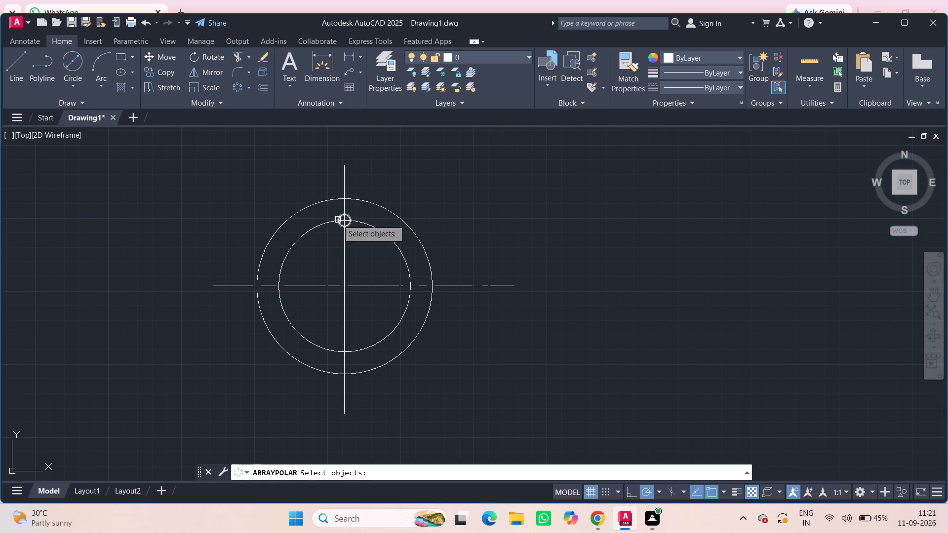
left_click(338, 220)
key("Return")
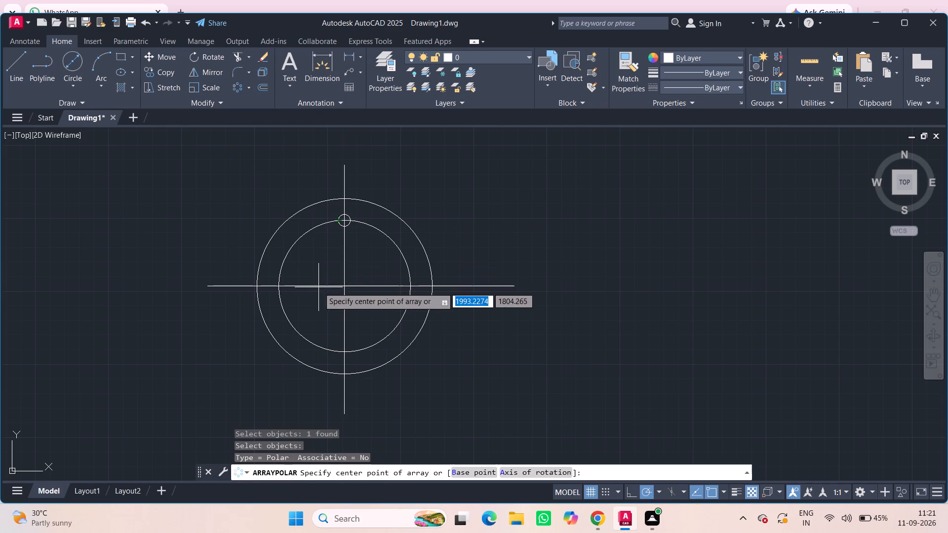
left_click(343, 283)
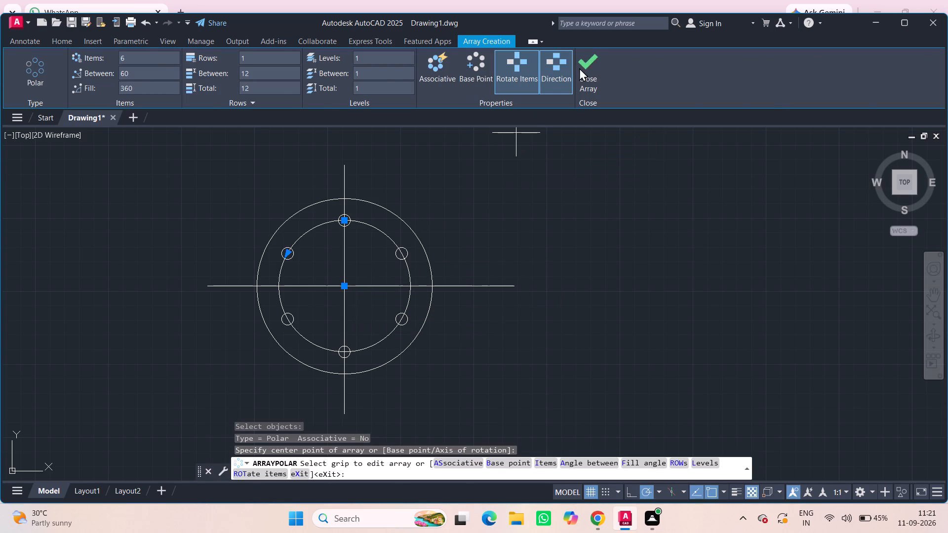
left_click(582, 69)
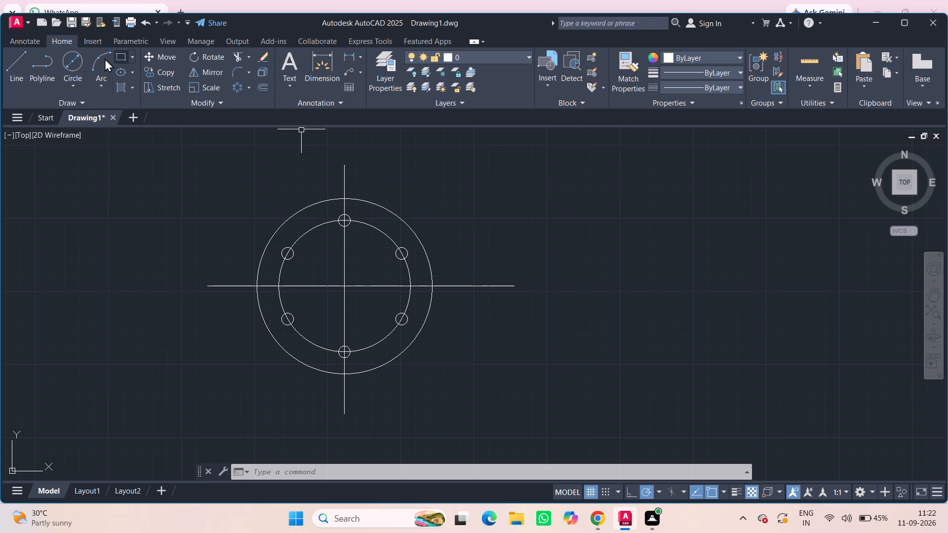
Draw a circle 80 in diameter centred on the intersection of the two centre lines.
left_click(66, 69)
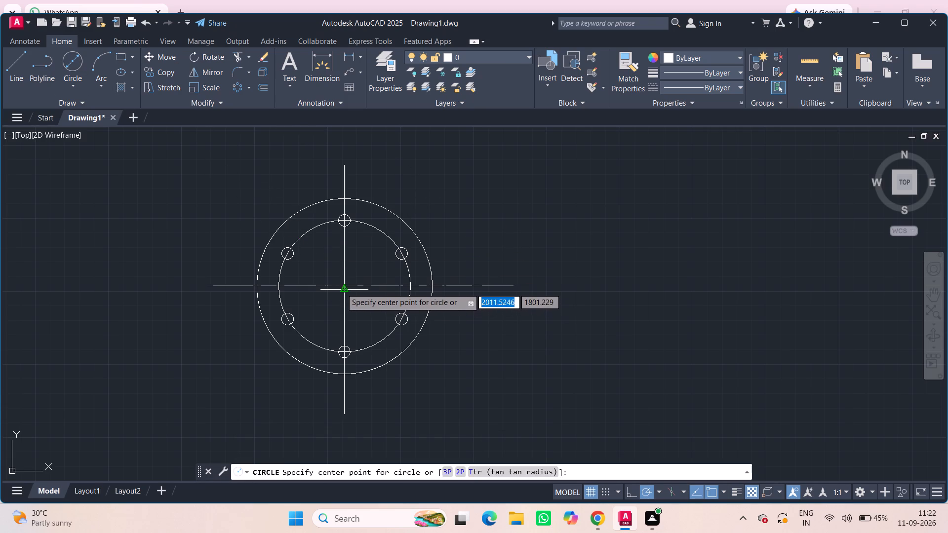
left_click(344, 287)
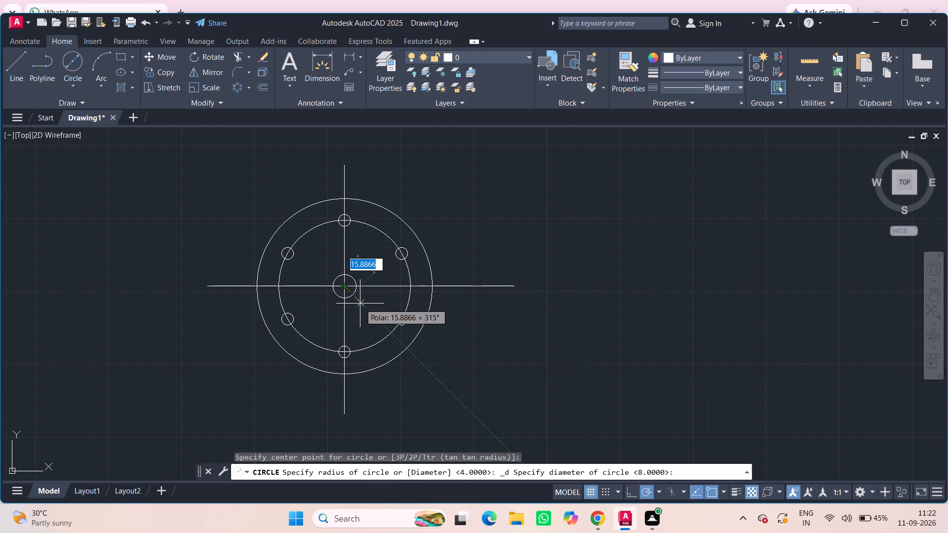
type("80")
key("Return")
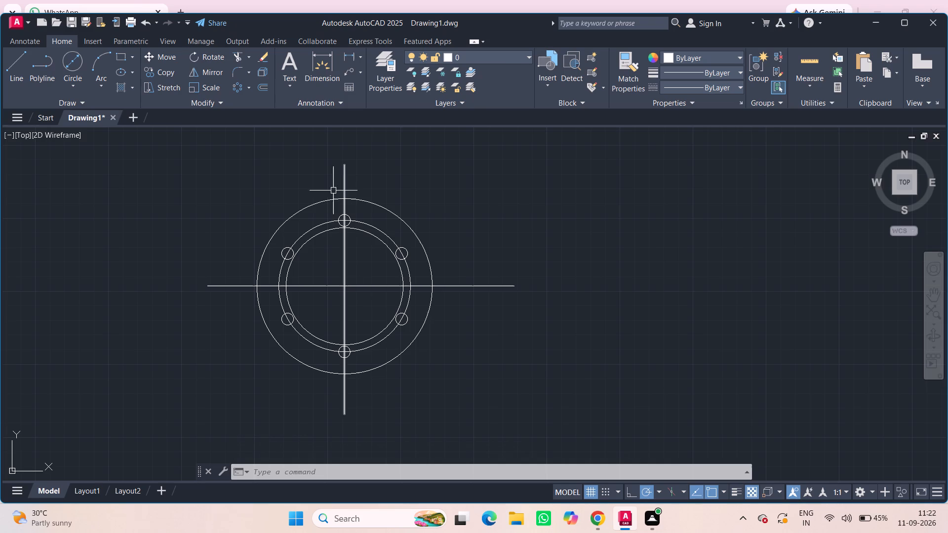
Change the polar tracking angle and draw a line about 99 long at 60° from the common centre past the outer circle.
left_click(9, 76)
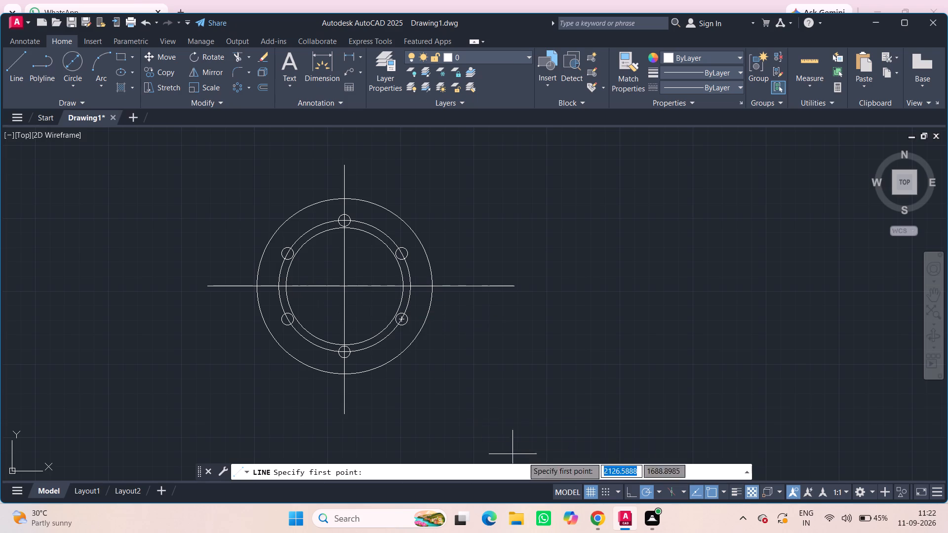
left_click(659, 492)
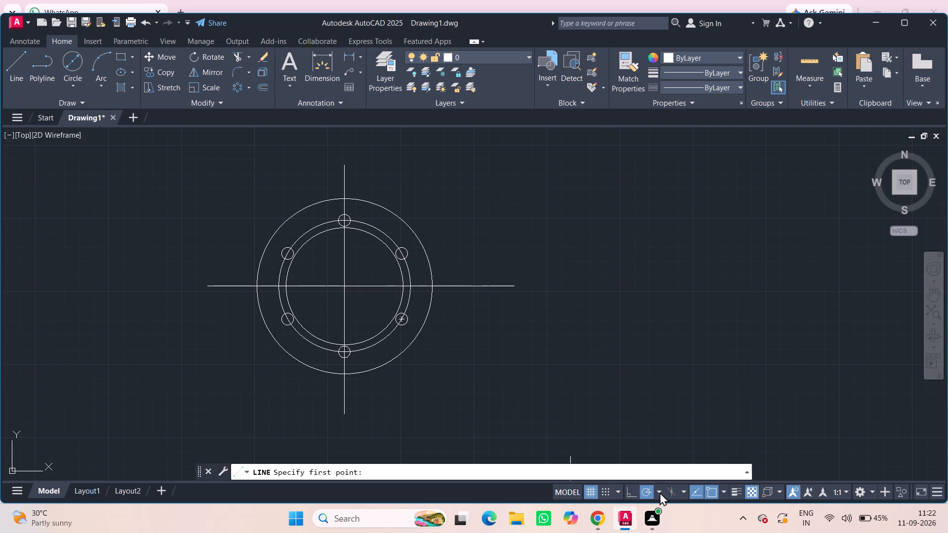
left_click(662, 385)
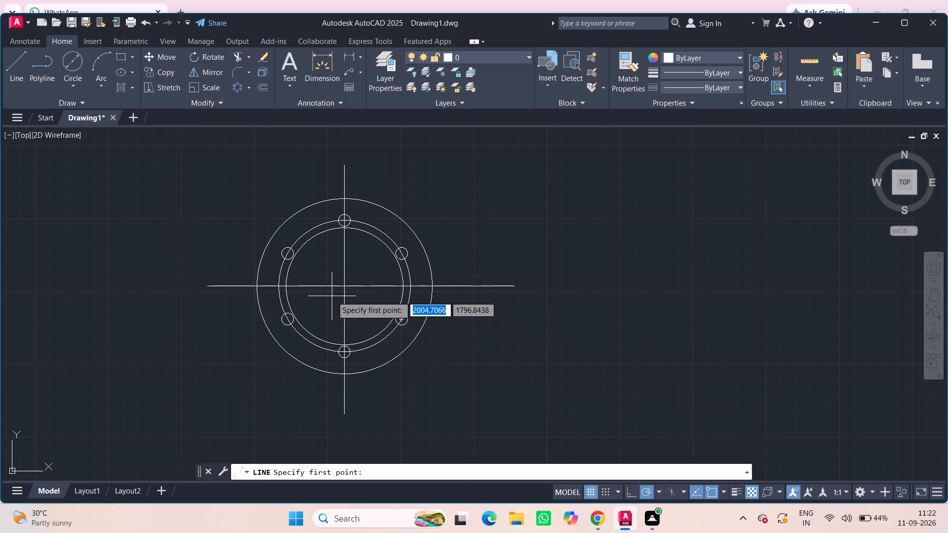
left_click(343, 285)
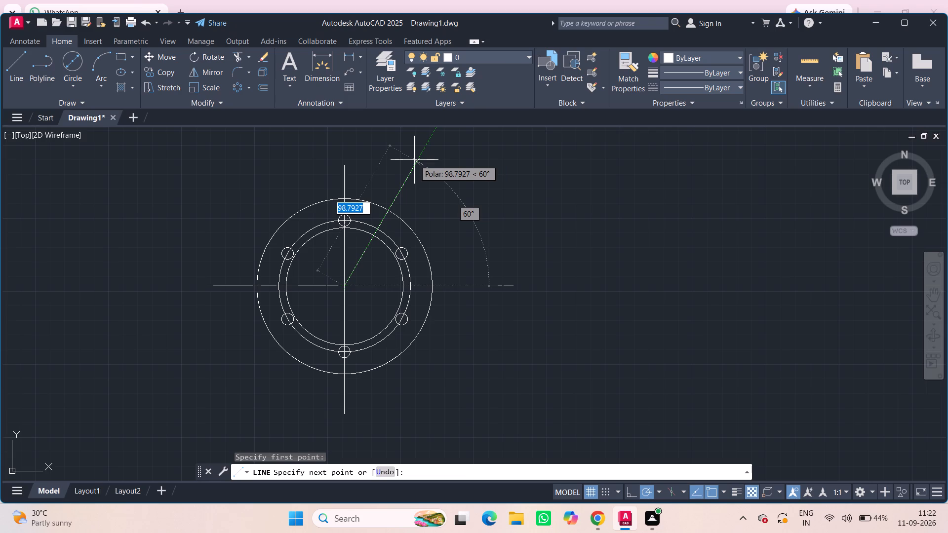
left_click(414, 160)
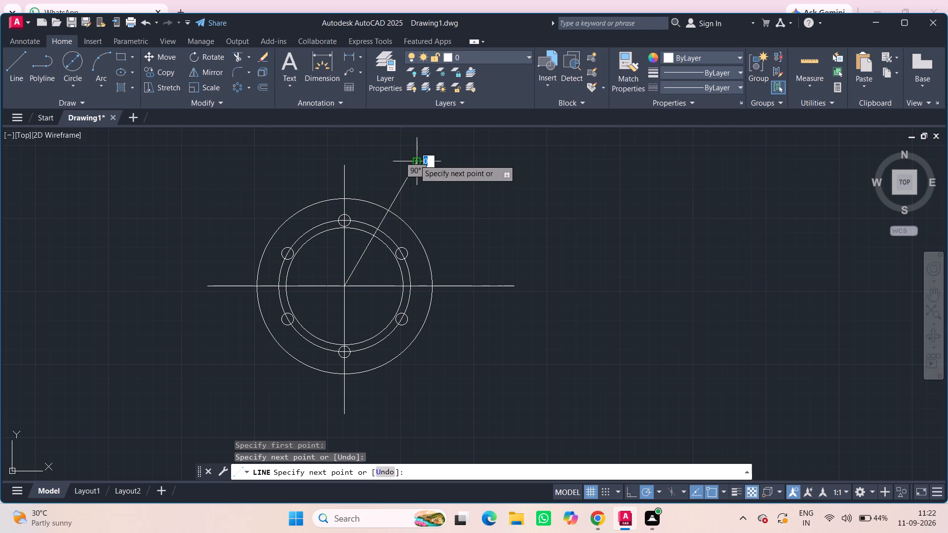
key("Escape")
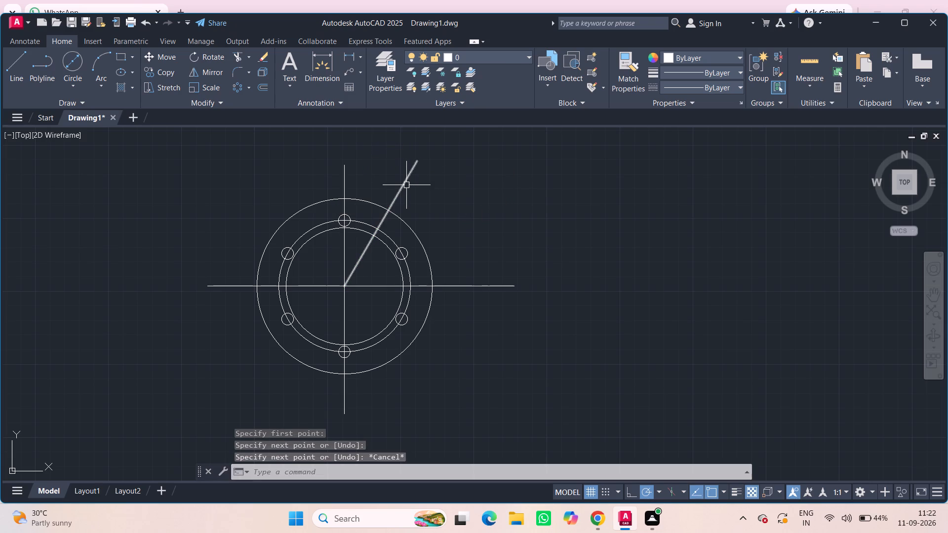
Draw a line at 120° from the common centre past the outer circle, mirroring the existing 60° line.
key("space")
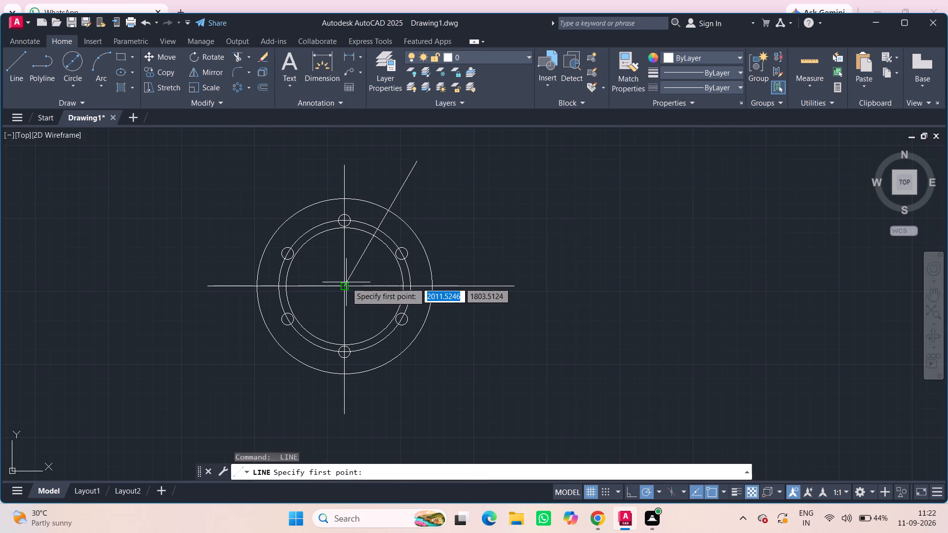
left_click(346, 288)
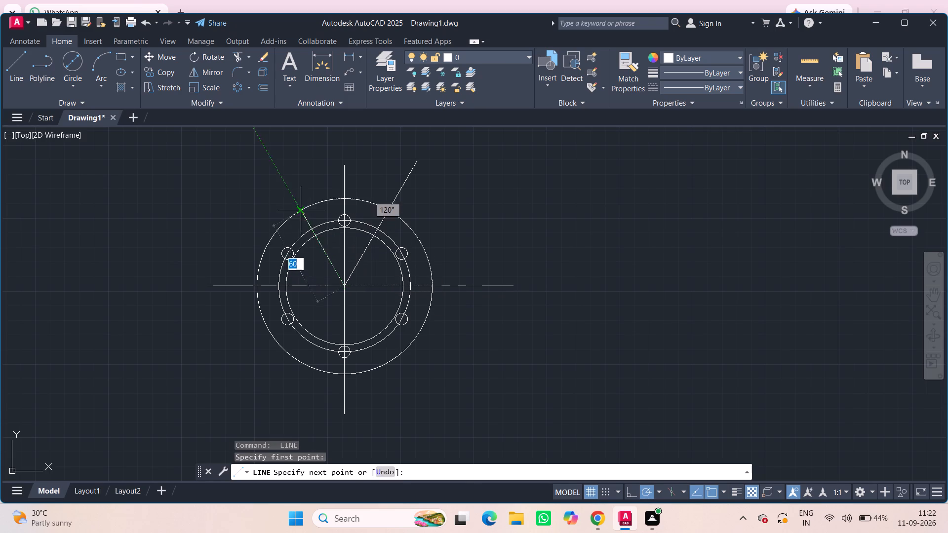
left_click(276, 156)
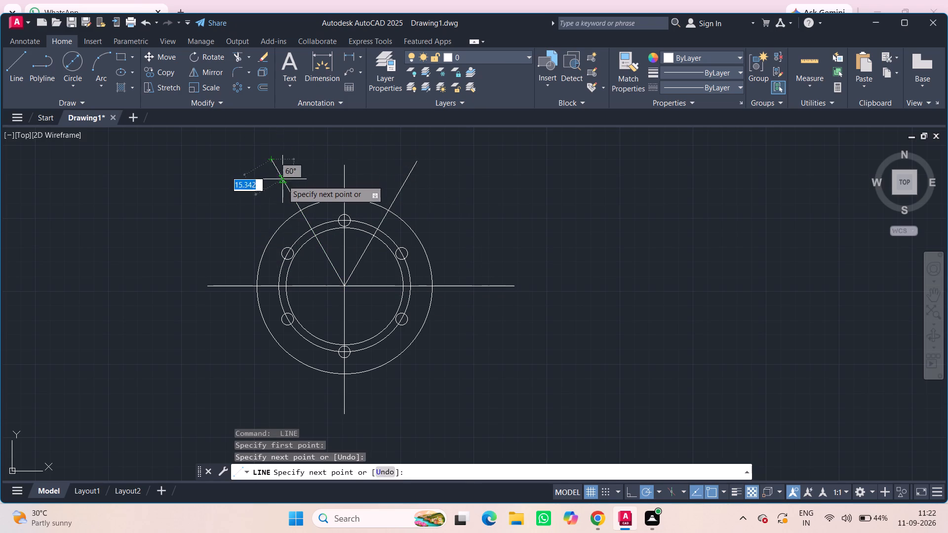
key("Escape")
Draw a line at 30° below horizontal from the common centre through the lower-right hole, well past the outer circle.
key("space")
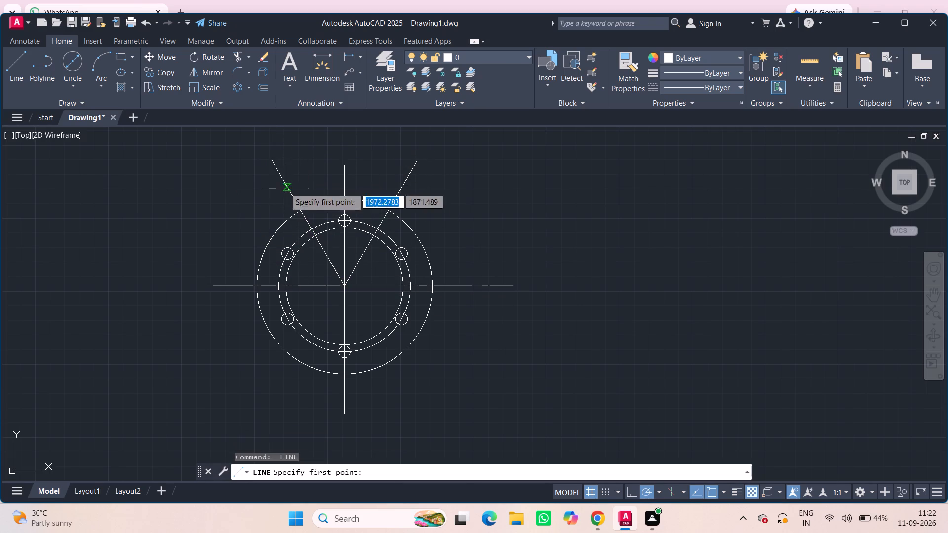
left_click(347, 289)
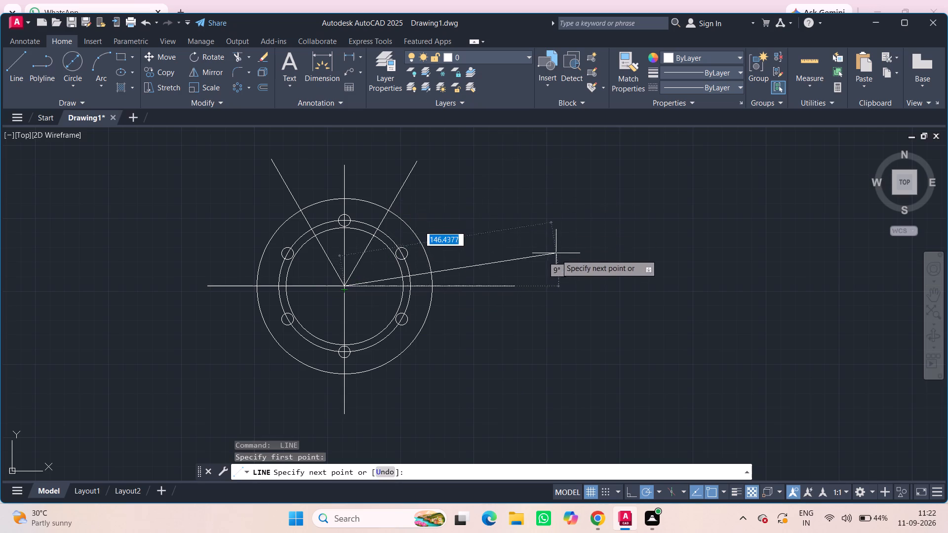
left_click(529, 400)
key("Escape")
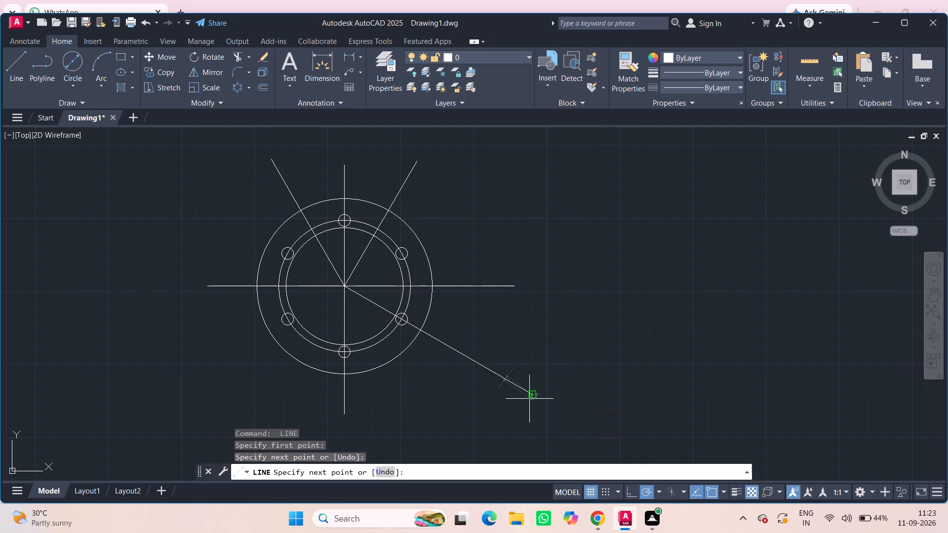
Draw a line at 30° above horizontal from the common centre through the upper-right hole, well past the outer circle.
key("space")
left_click(343, 286)
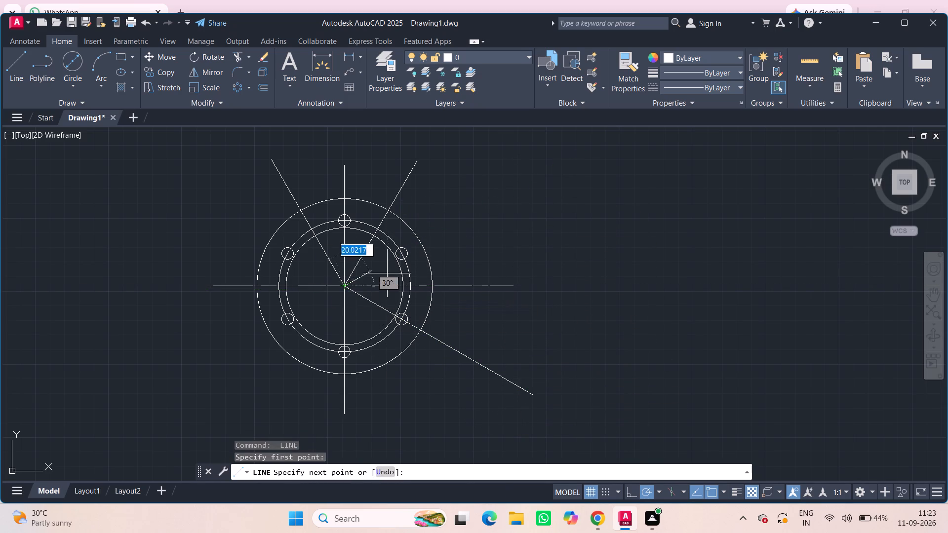
left_click(540, 172)
key("Escape")
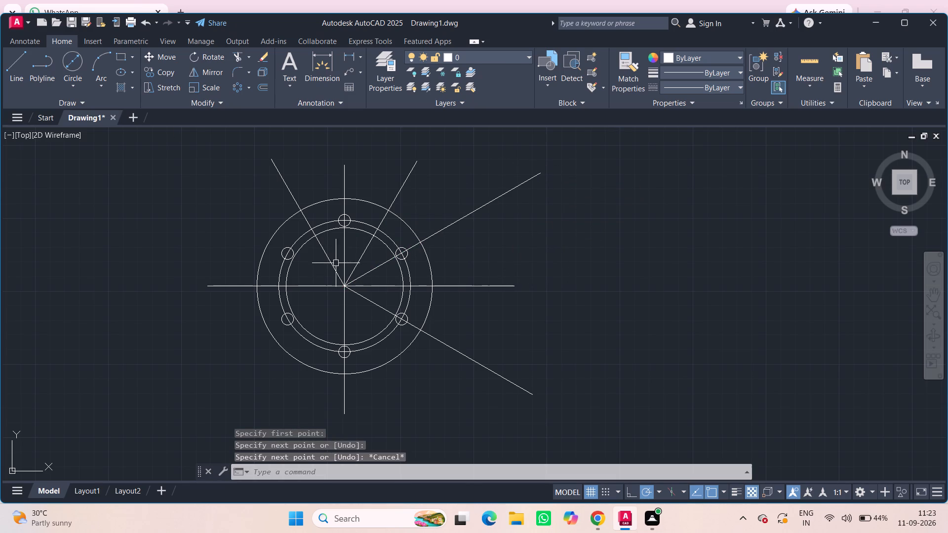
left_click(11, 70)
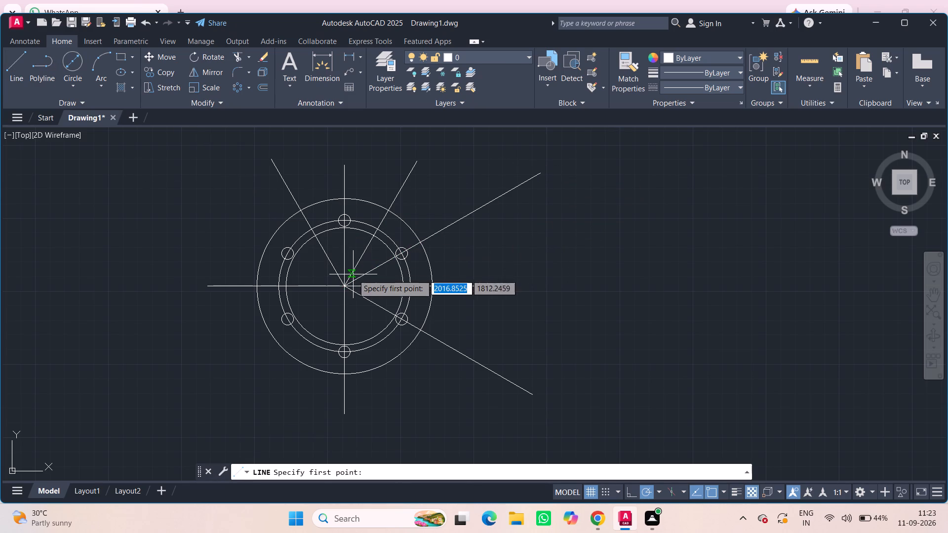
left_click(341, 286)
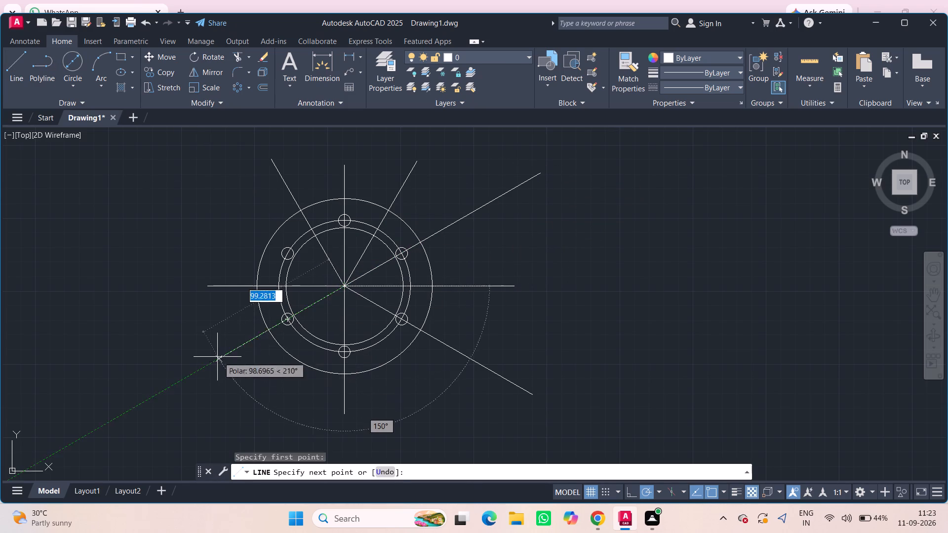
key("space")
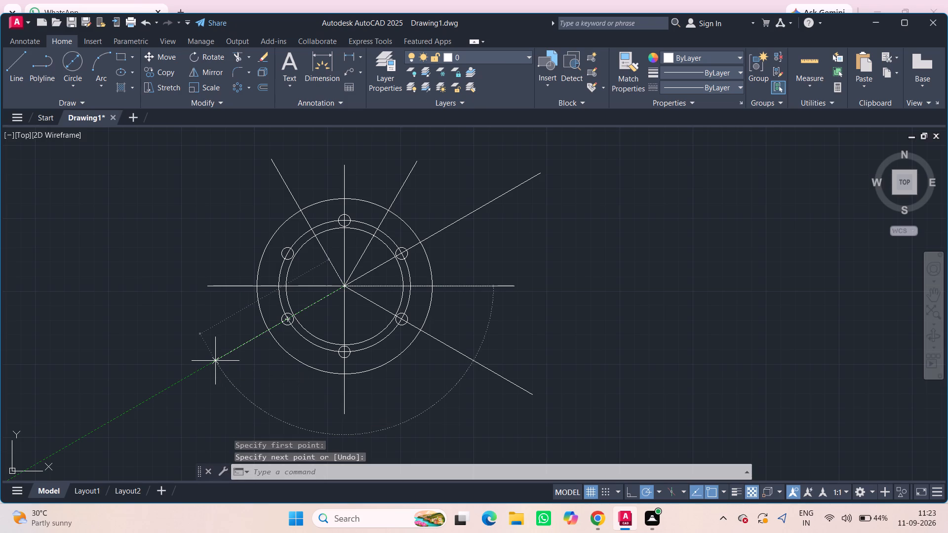
Draw a line about 90 long at 210° from the common centre through the lower-left hole.
key("space")
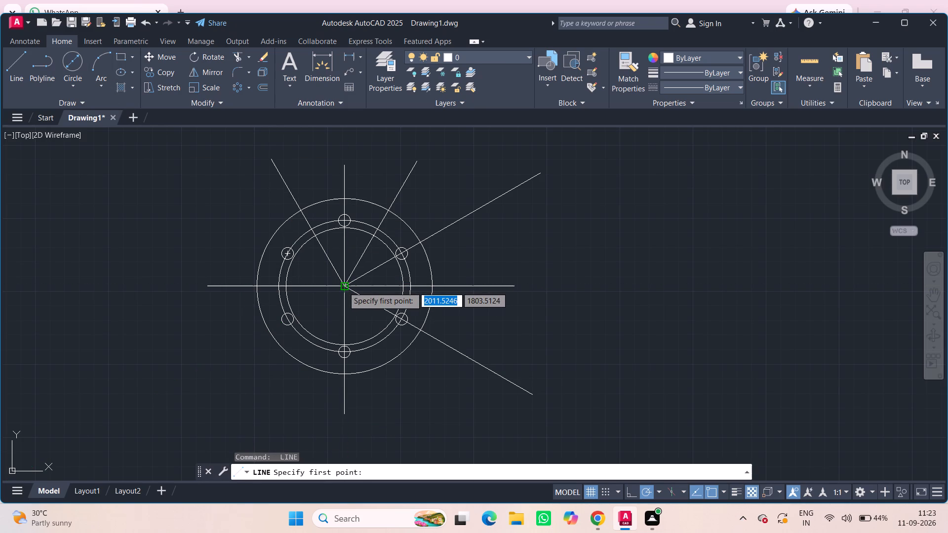
scroll(345, 282, "up", 1)
left_click(344, 287)
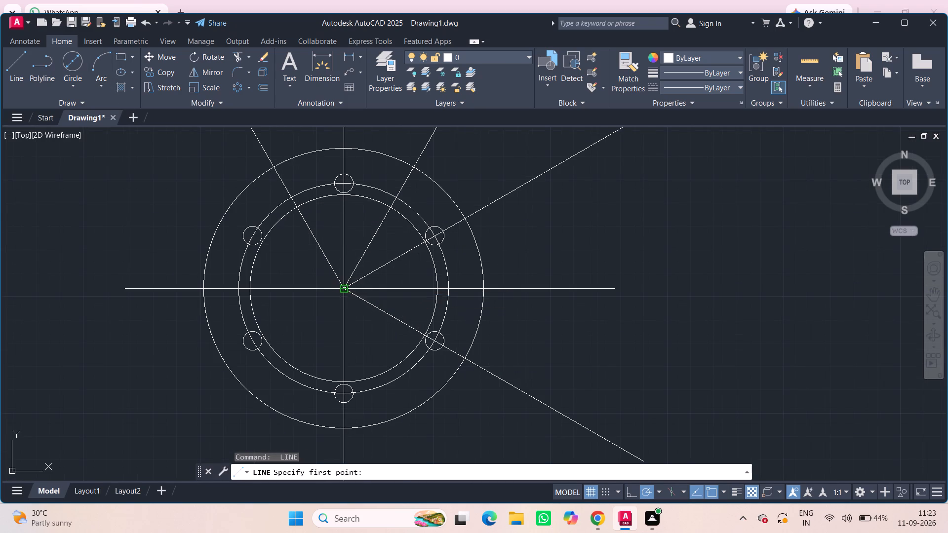
left_click(161, 394)
key("Escape")
Draw a line about 104 long at 150° from the common centre through the upper-left hole.
key("space")
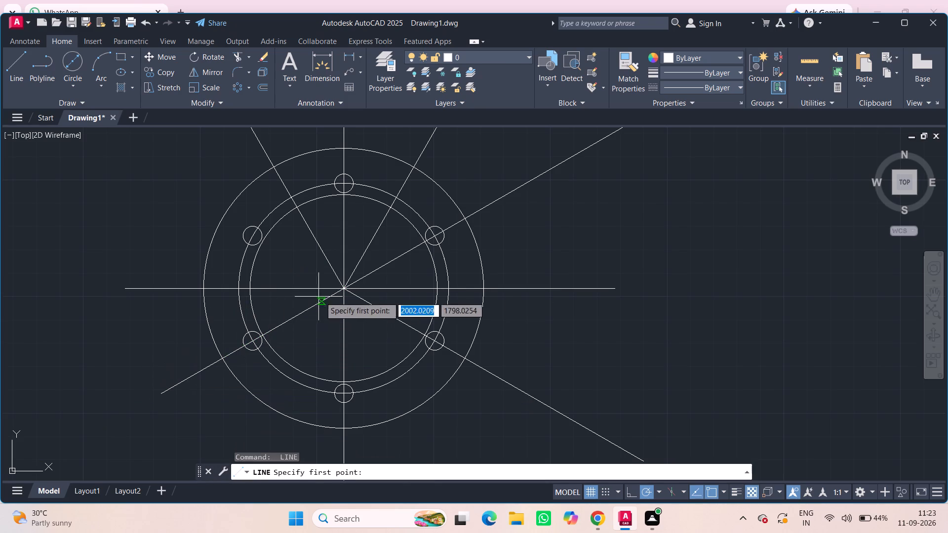
left_click(343, 287)
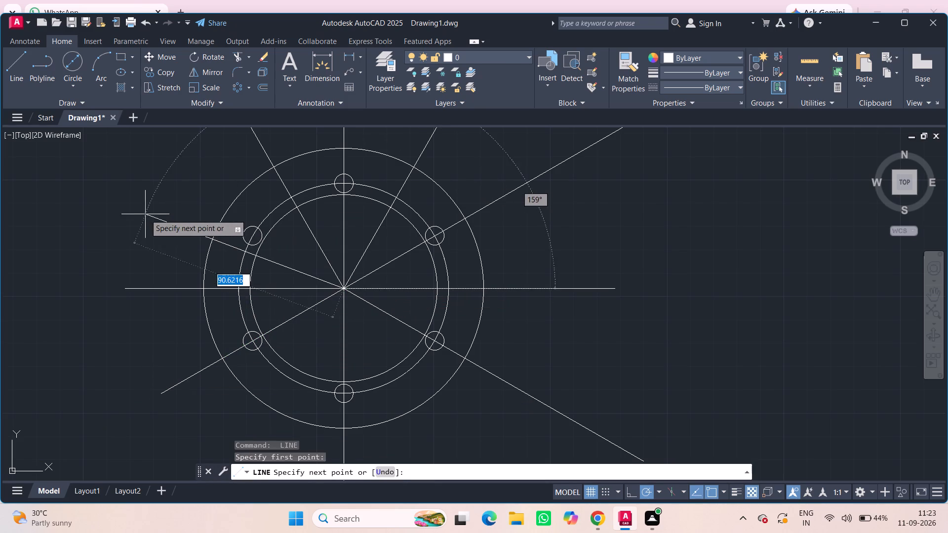
left_click(132, 171)
key("Escape")
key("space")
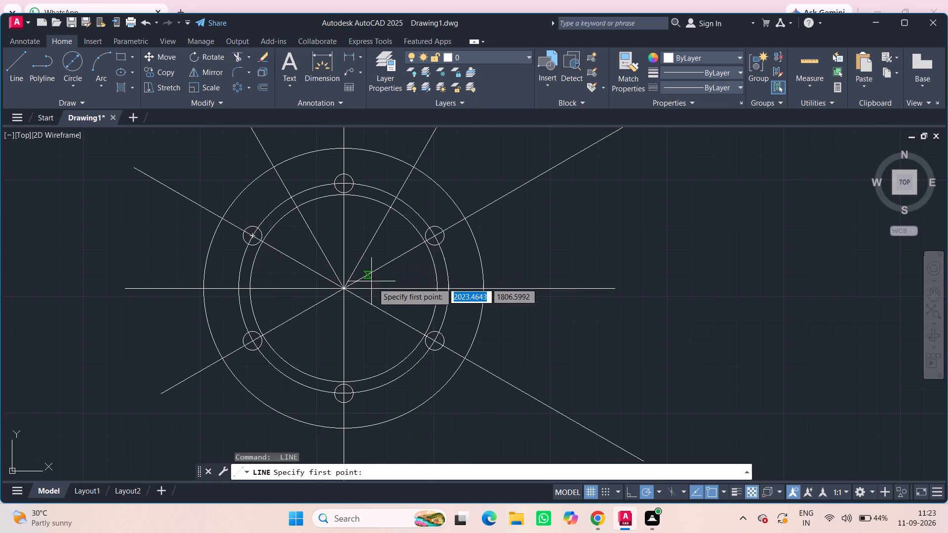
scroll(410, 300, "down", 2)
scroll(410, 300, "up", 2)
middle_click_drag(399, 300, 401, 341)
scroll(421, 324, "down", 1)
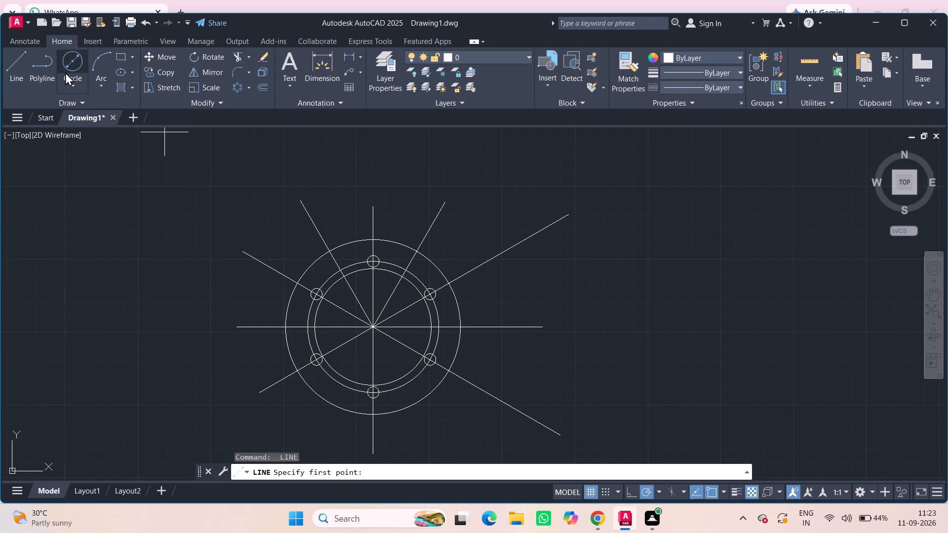
Start a new circle defined by its centre point.
left_click(76, 80)
left_click(87, 106)
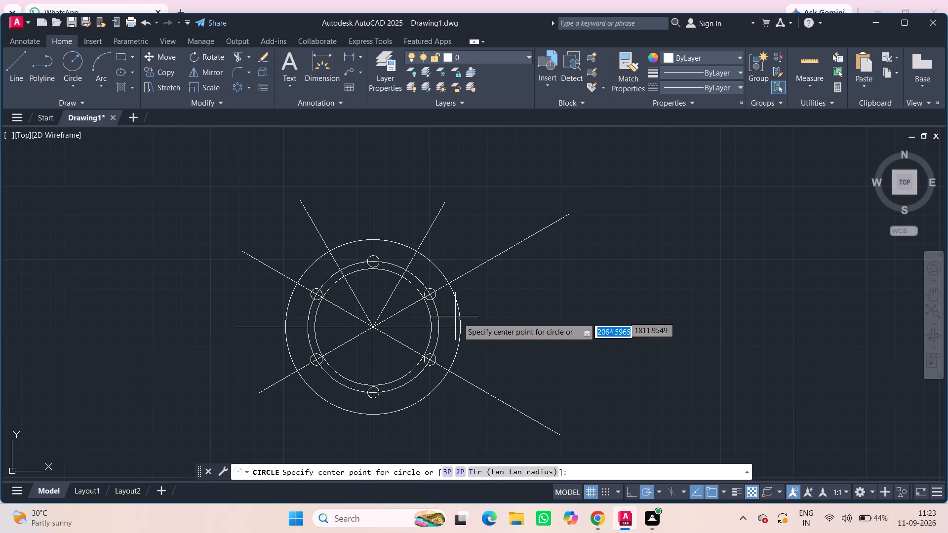
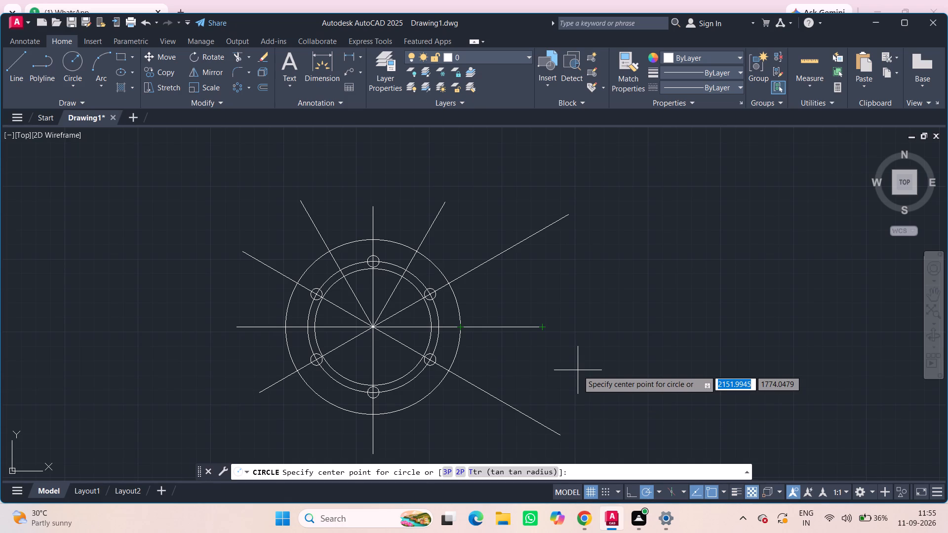
Draw a circle of radius 10 centred where the 60° radial line crosses the large outer circle.
left_click(64, 81)
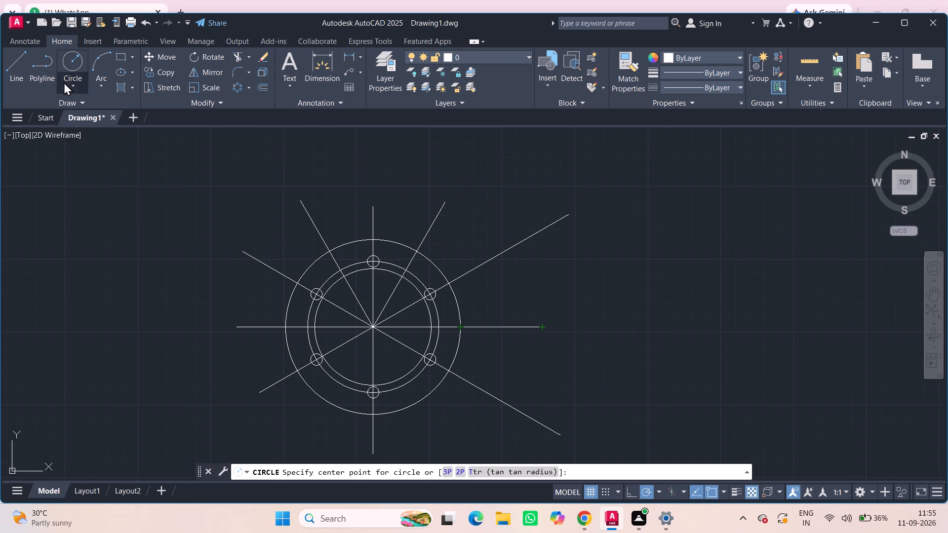
left_click(109, 105)
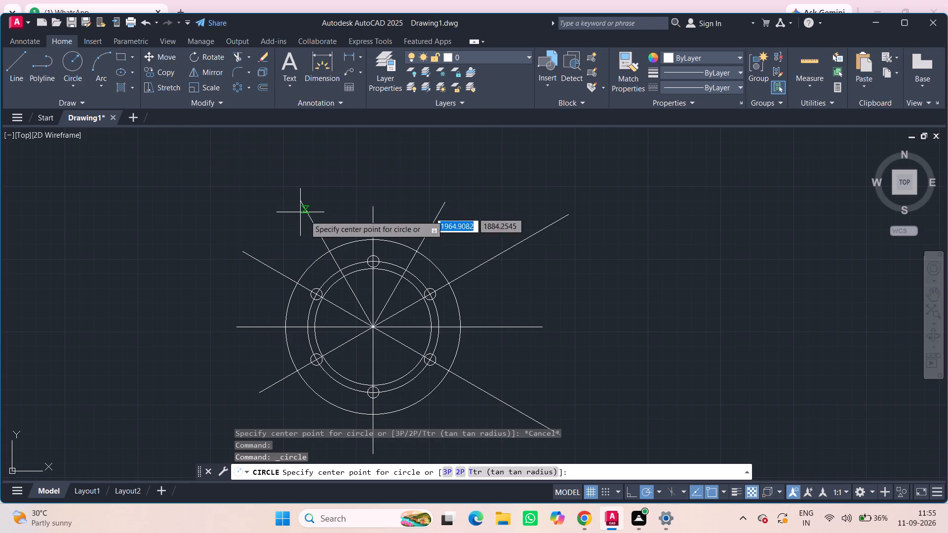
left_click(416, 254)
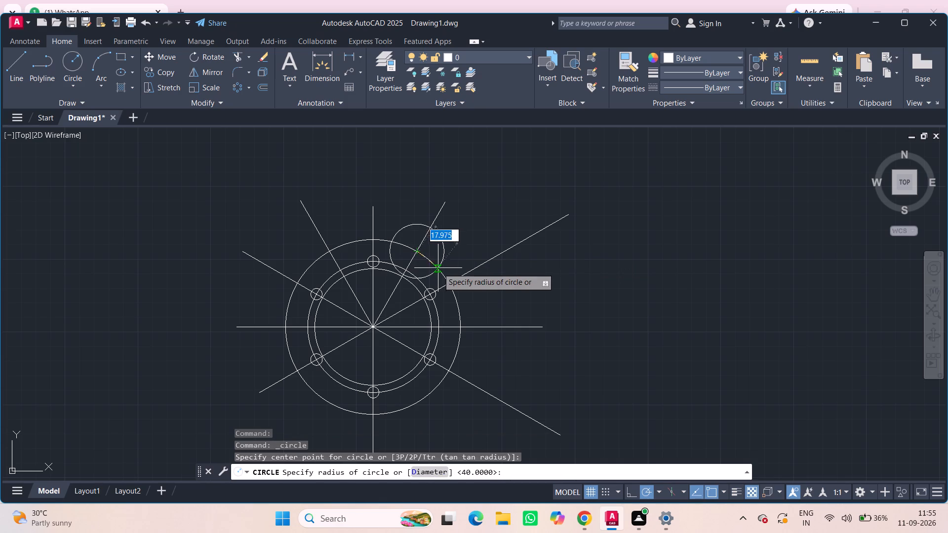
type("10")
key("Return")
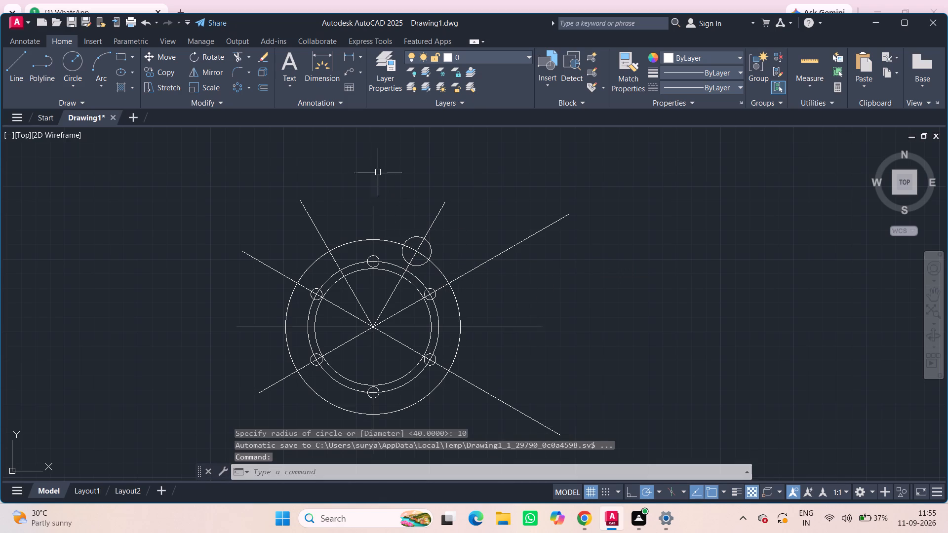
Polar-array the radius 10 circle around the common centre with 6 items over 360°.
left_click(240, 88)
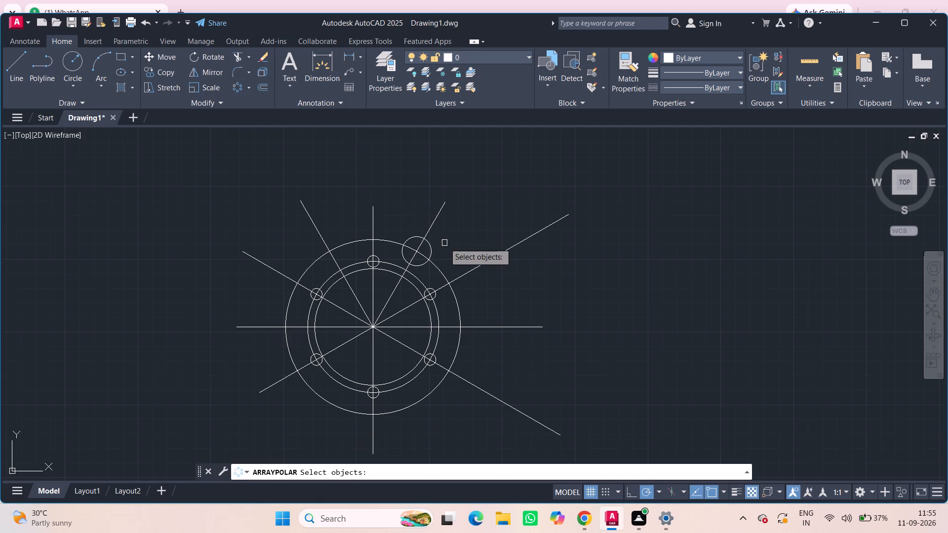
left_click(430, 245)
key("Return")
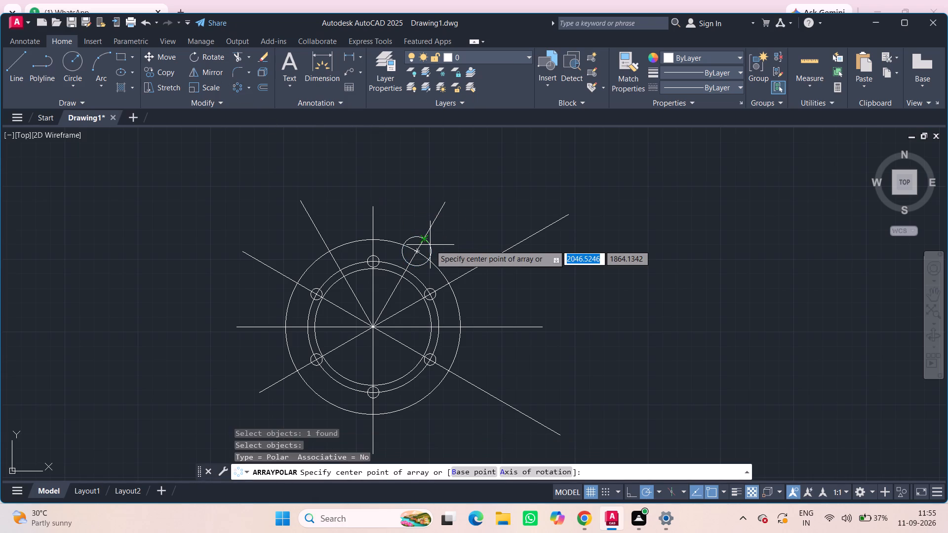
left_click(371, 324)
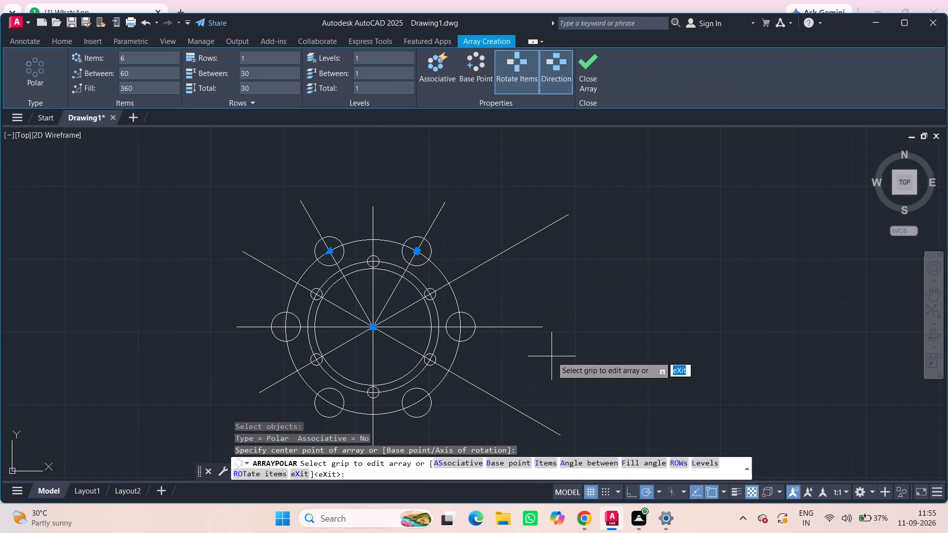
left_click(587, 66)
Draw a circle of diameter 10 concentric with the upper-left radius 10 circle.
middle_click_drag(444, 246, 438, 175)
scroll(438, 175, "up", 1)
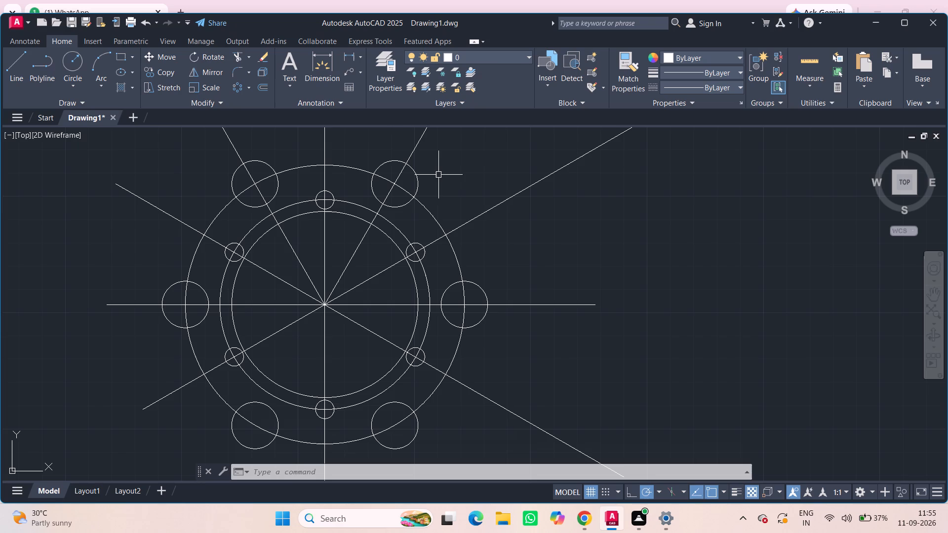
left_click(84, 85)
left_click(99, 127)
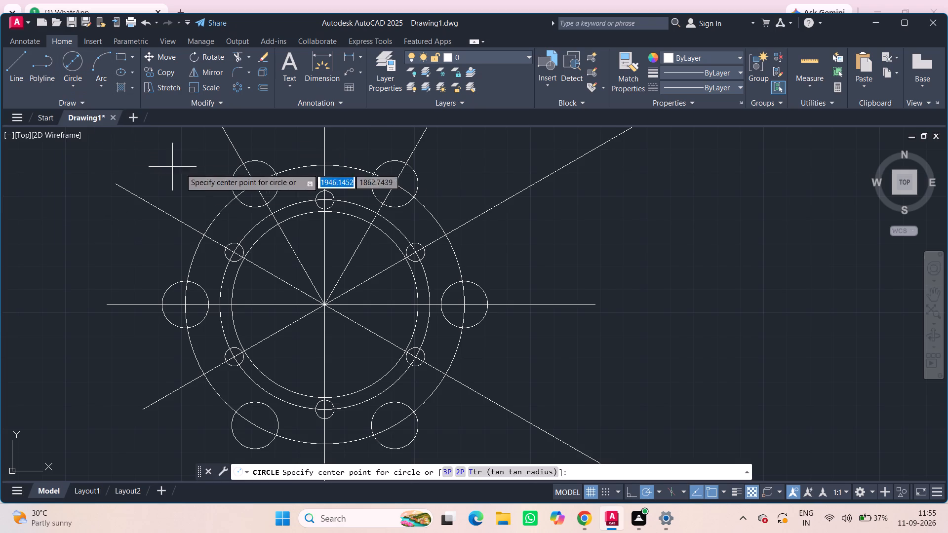
left_click(256, 186)
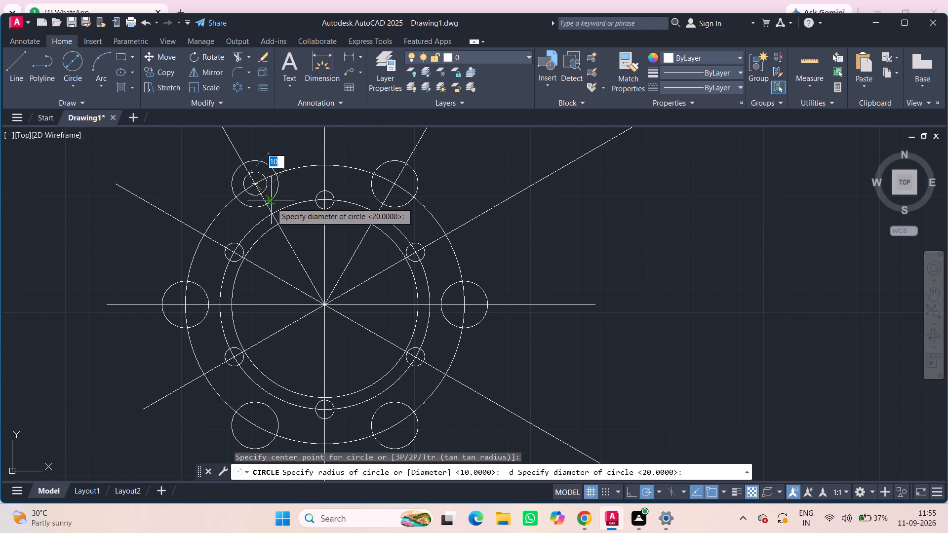
type("10")
key("Return")
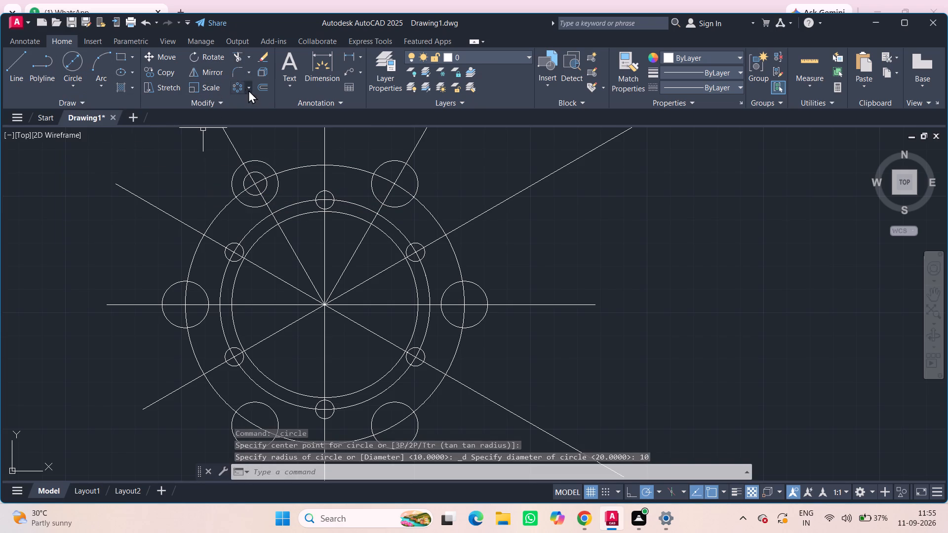
Polar-array the diameter 10 circle around the common centre with 6 items over 360°.
left_click(236, 85)
left_click(262, 177)
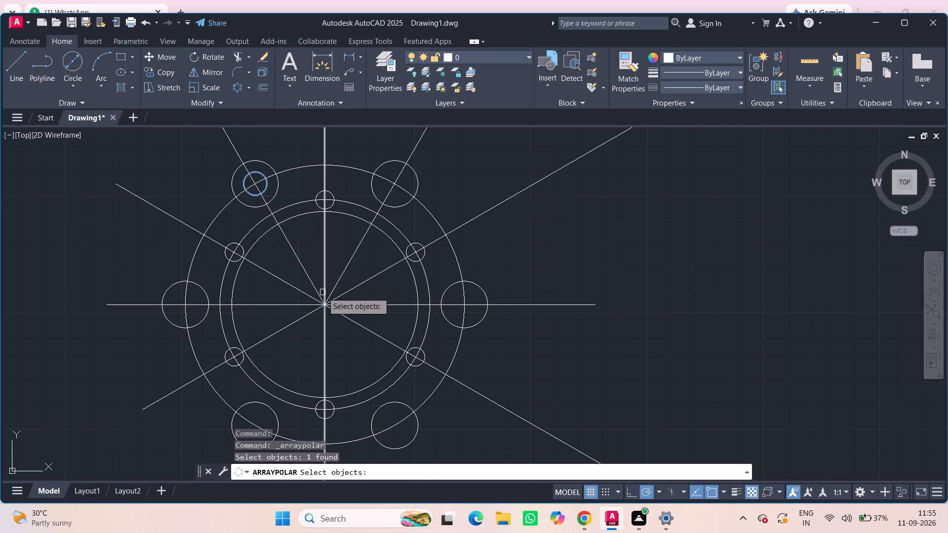
scroll(323, 306, "up", 3)
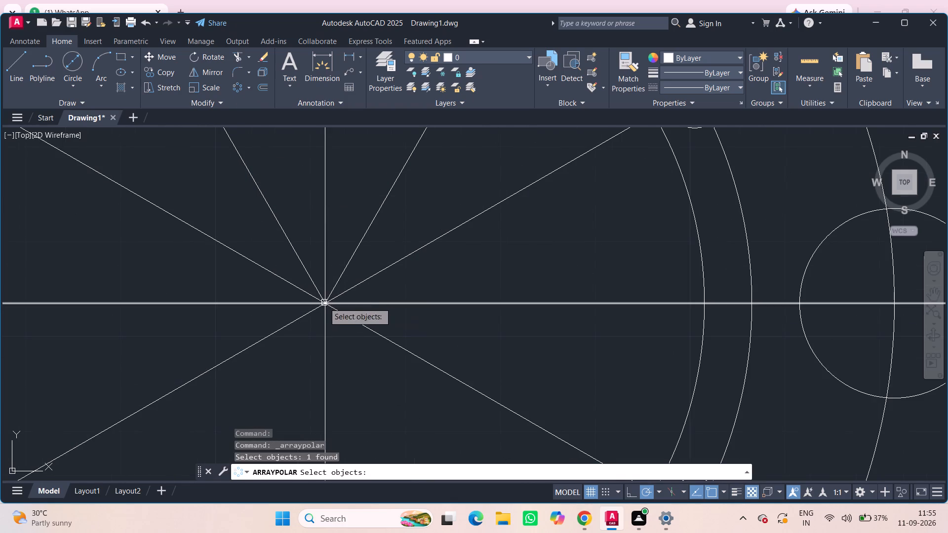
scroll(325, 303, "down", 3)
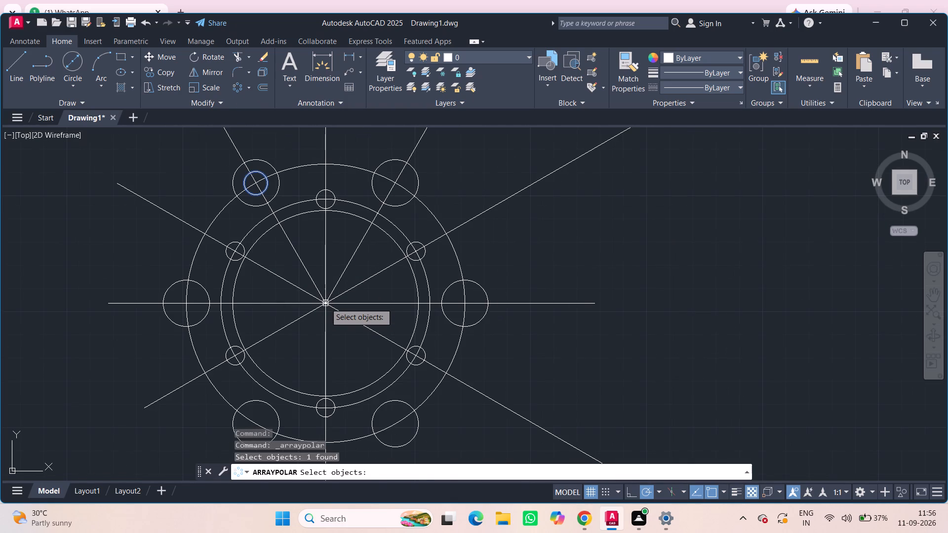
key("Return")
scroll(325, 303, "up", 6)
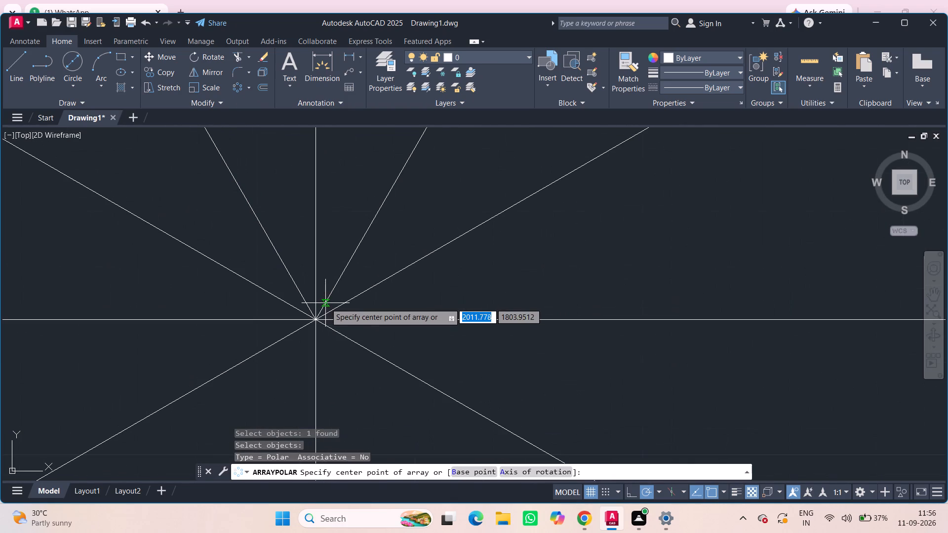
scroll(316, 322, "up", 6)
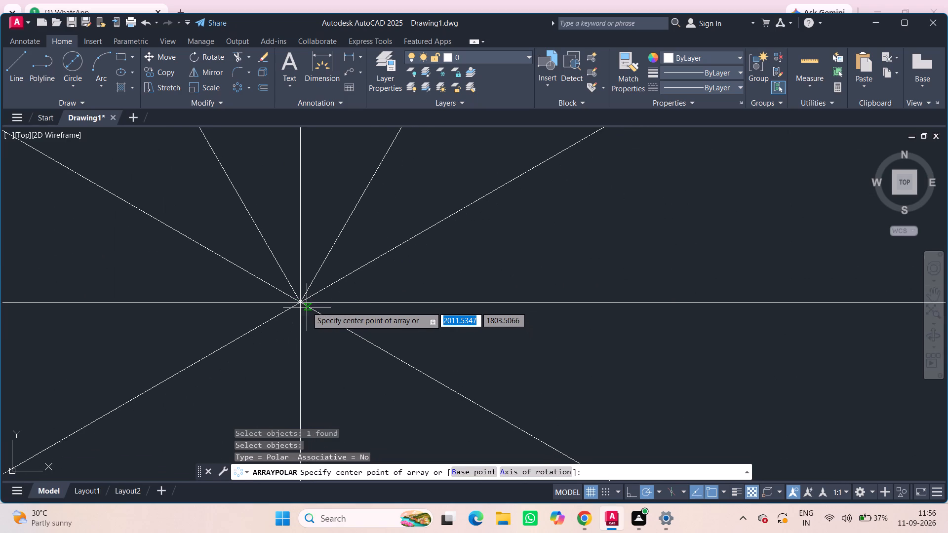
scroll(307, 306, "up", 4)
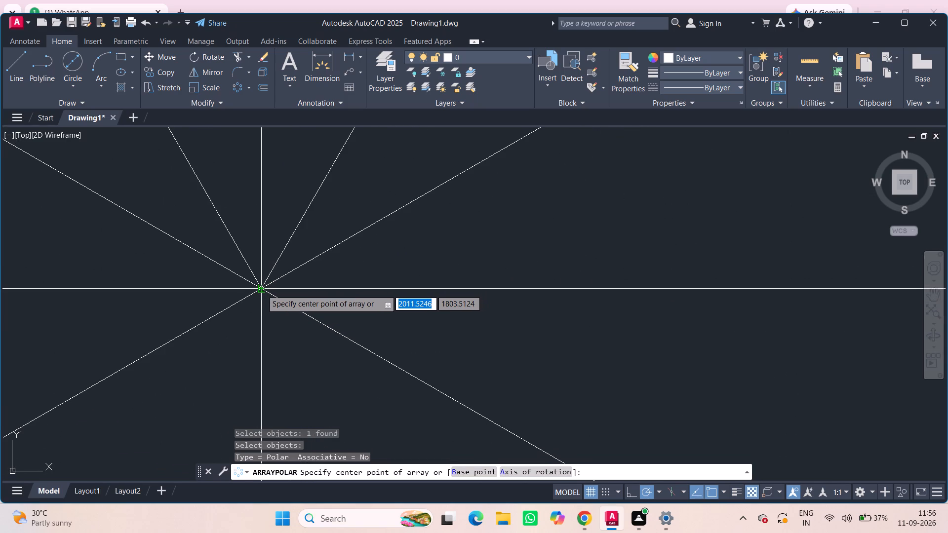
scroll(261, 290, "up", 11)
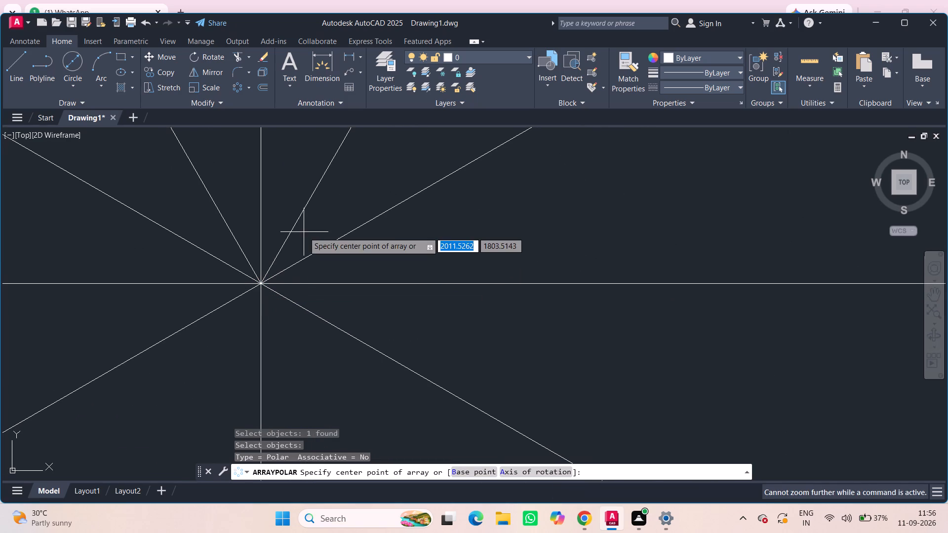
scroll(259, 286, "up", 5)
left_click(259, 286)
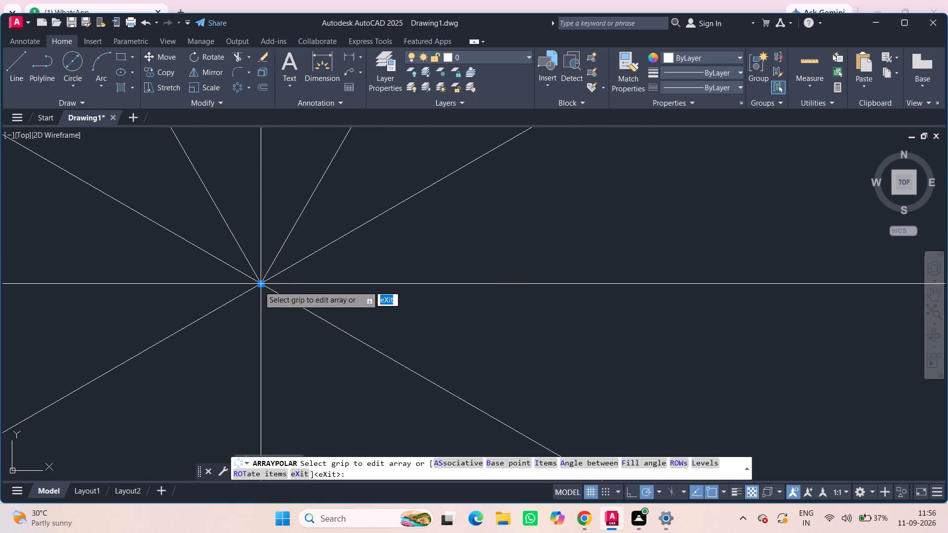
scroll(292, 314, "down", 17)
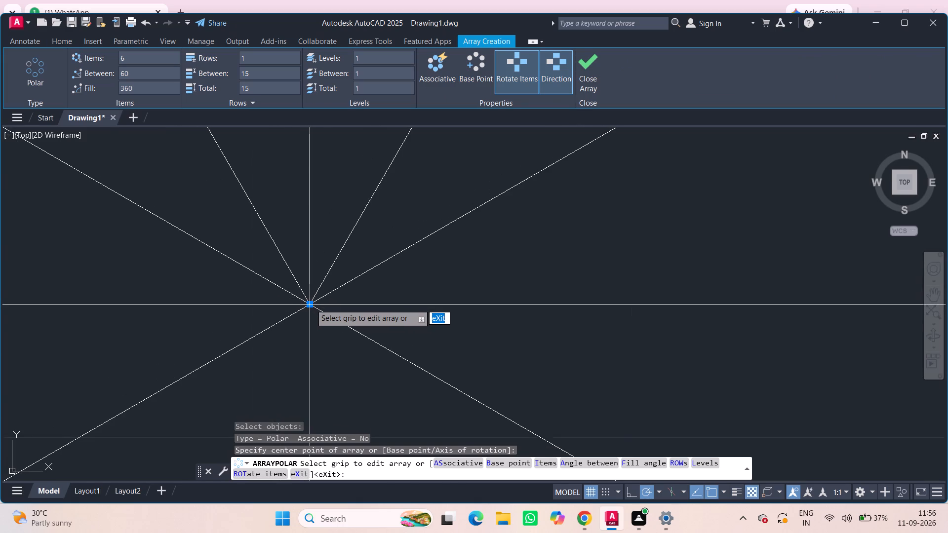
scroll(311, 304, "down", 4)
scroll(311, 304, "up", 1)
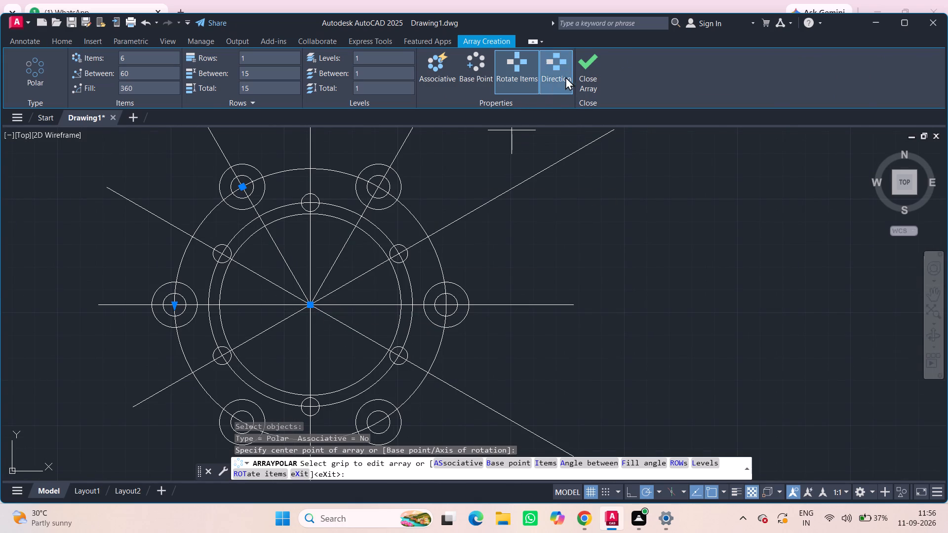
left_click(581, 76)
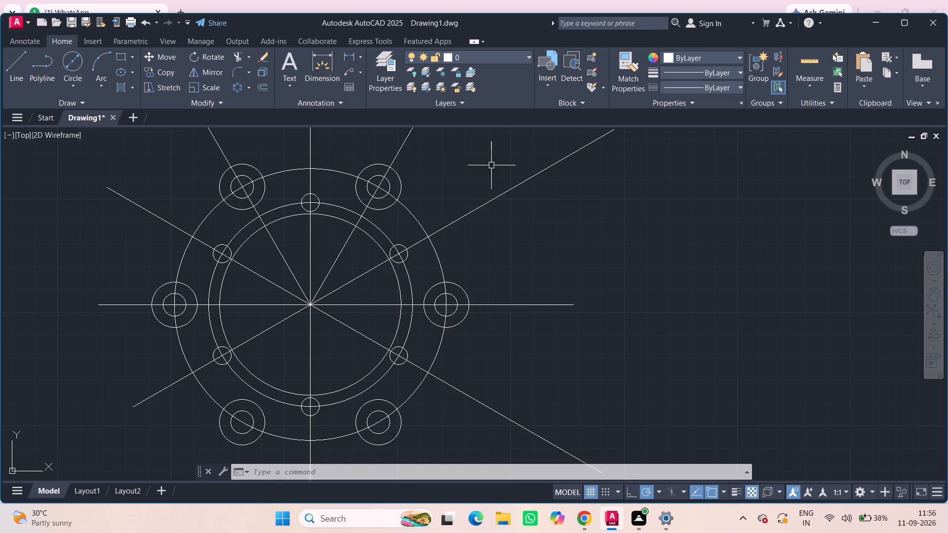
Trim all the radial and centre line ends that project beyond the outer circle and the six lug circles.
middle_click_drag(504, 225, 510, 174)
scroll(516, 172, "down", 1)
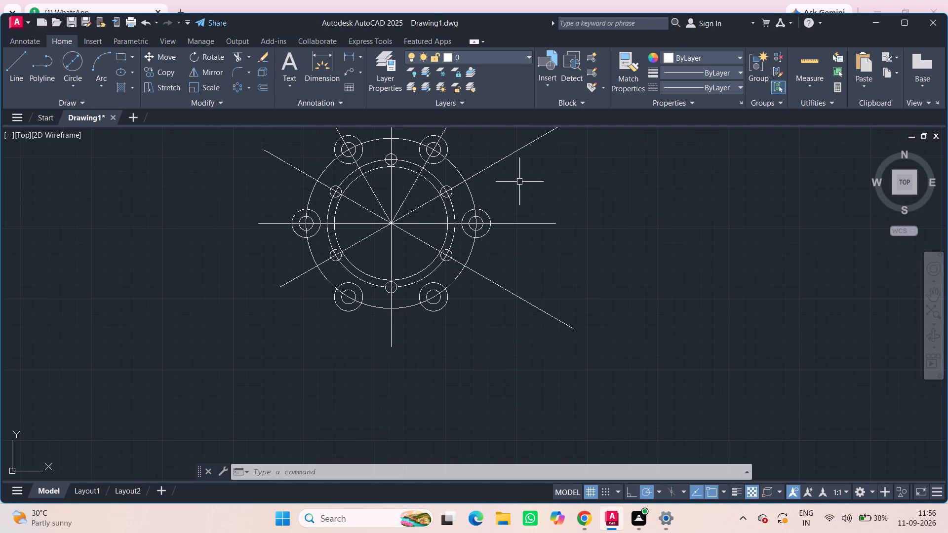
middle_click_drag(519, 182, 525, 250)
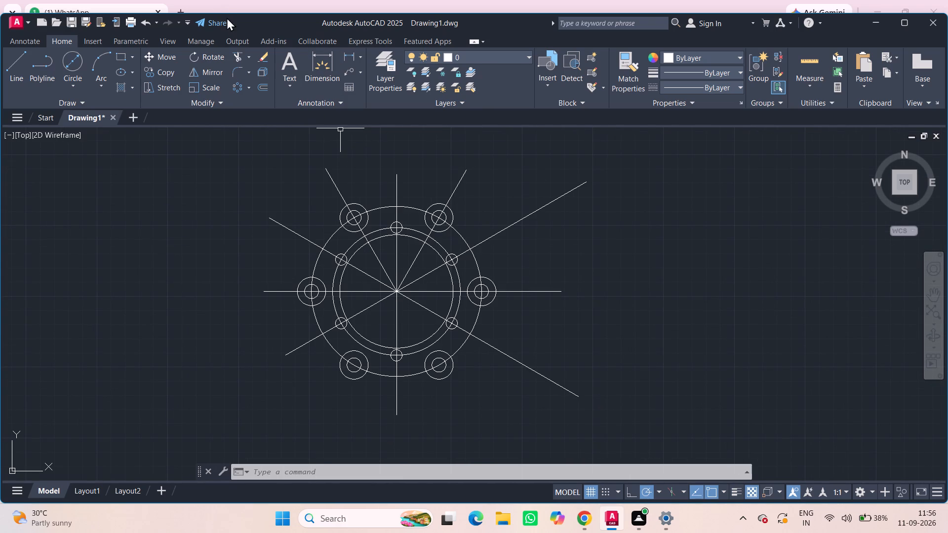
left_click(238, 48)
left_click(237, 57)
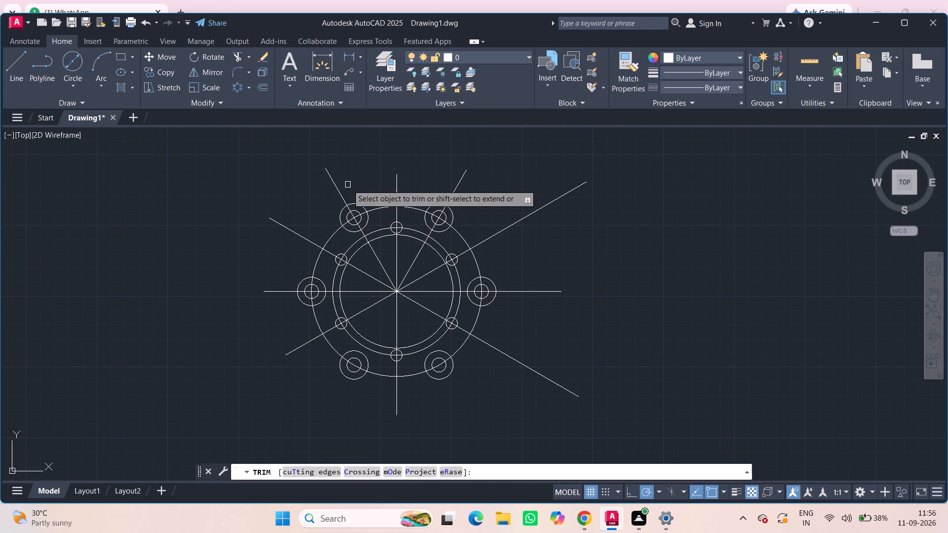
left_click_drag(316, 191, 452, 184)
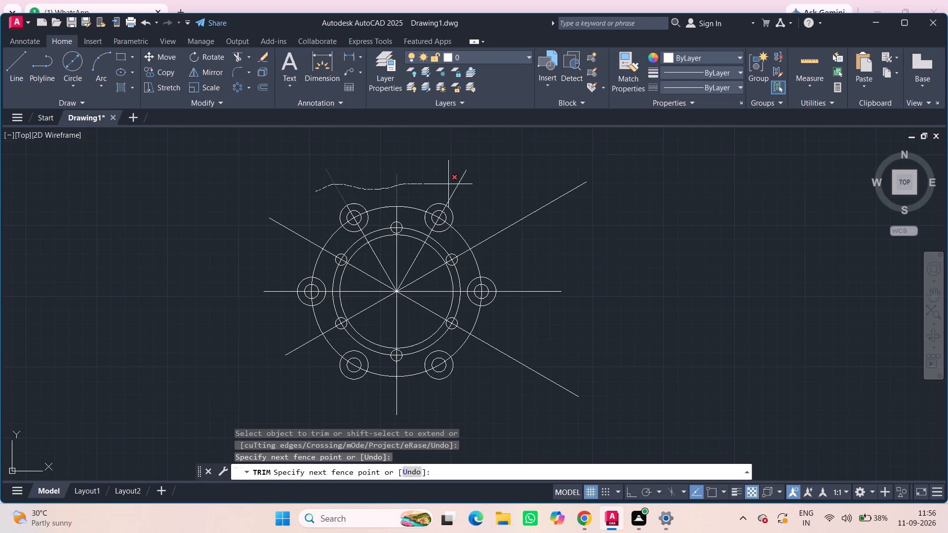
left_click_drag(452, 184, 393, 394)
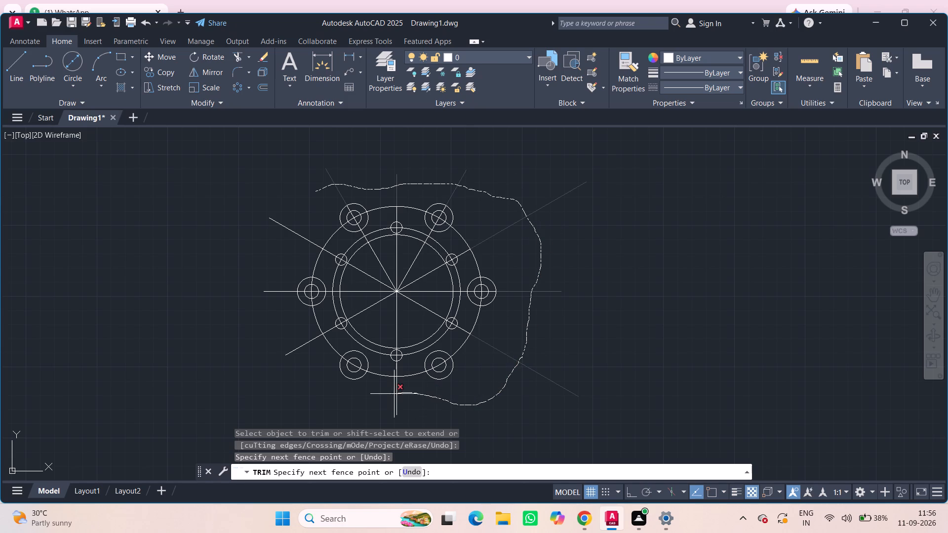
left_click_drag(393, 394, 307, 230)
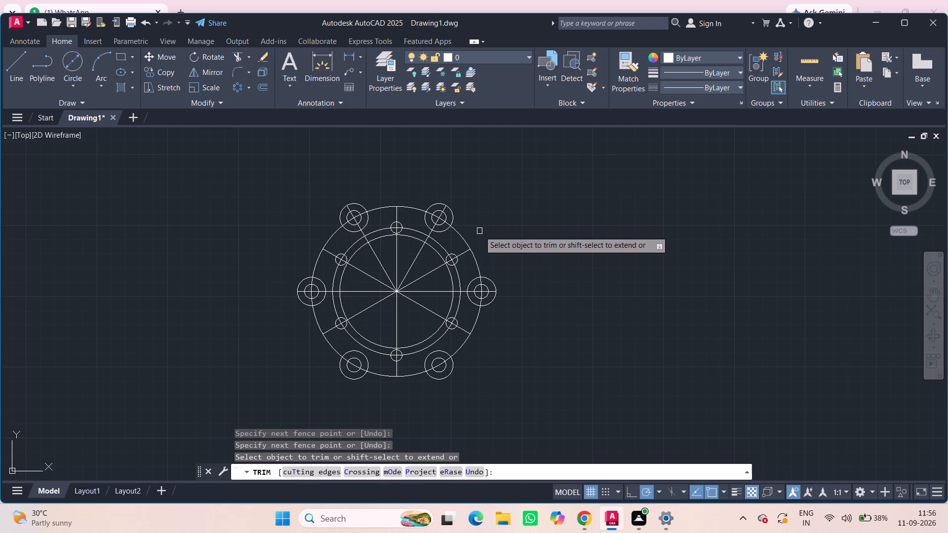
Draw a horizontal line joining the topmost points of the two upper lug circles.
left_click(22, 56)
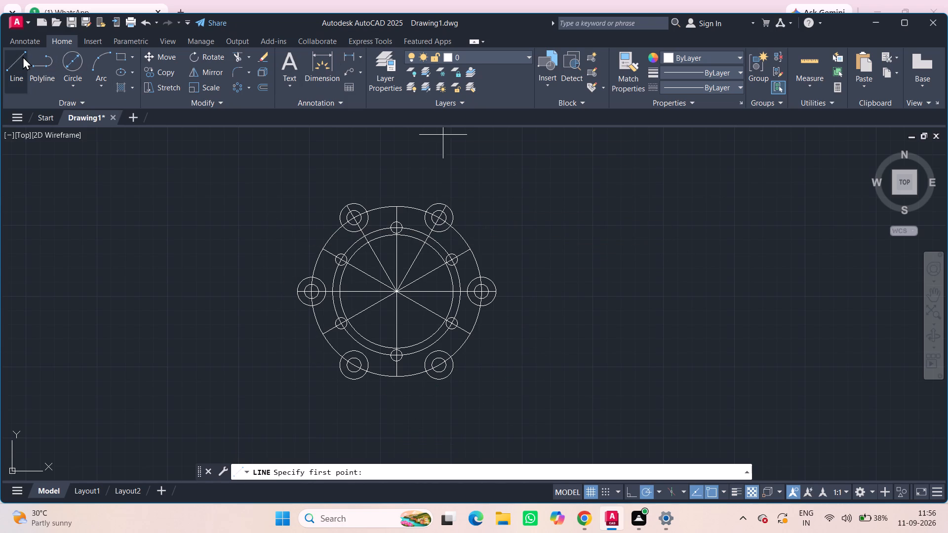
left_click(351, 202)
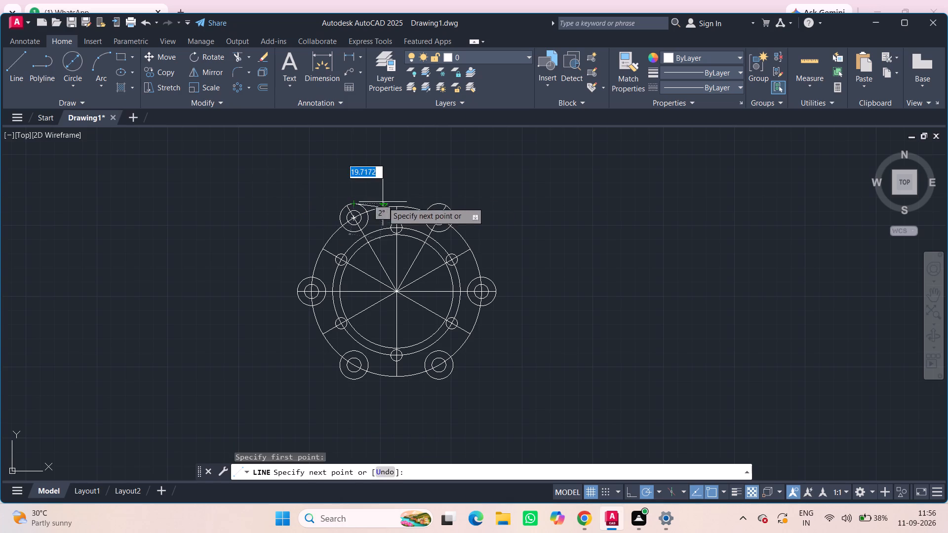
left_click(438, 207)
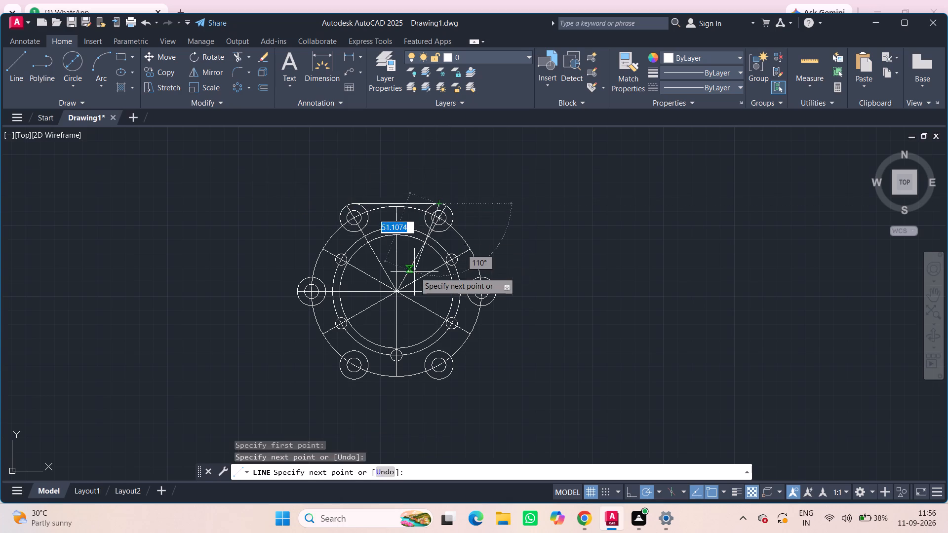
key("Escape")
Draw a horizontal line joining the bottommost points of the two lower lug circles.
key("space")
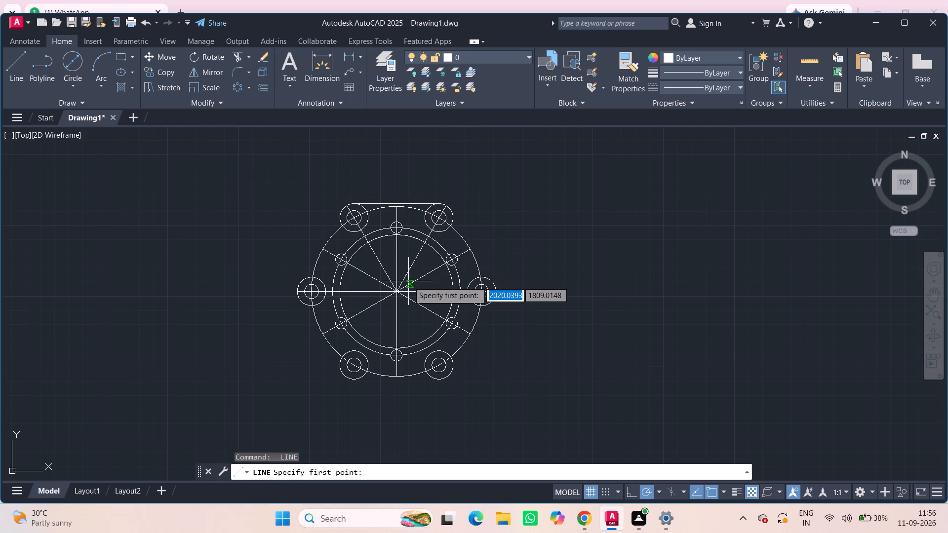
left_click(353, 381)
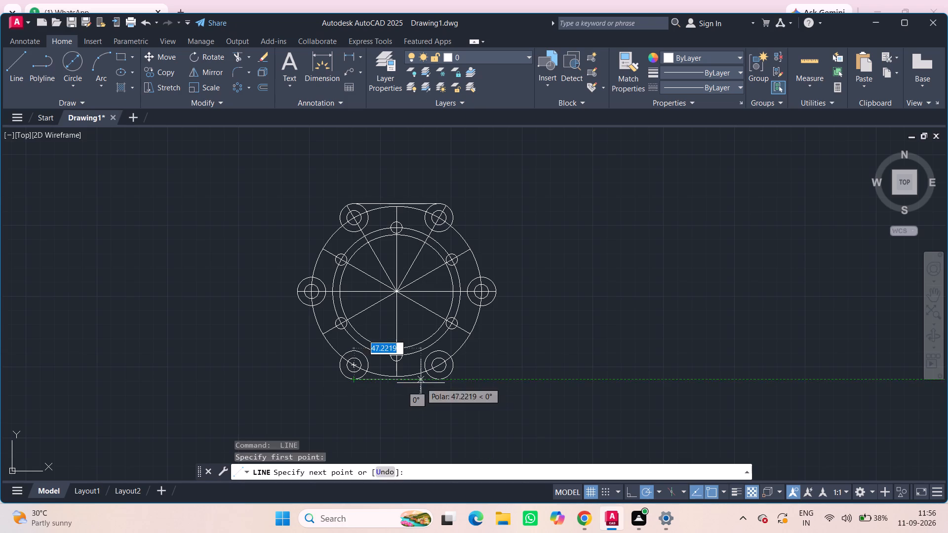
left_click(441, 380)
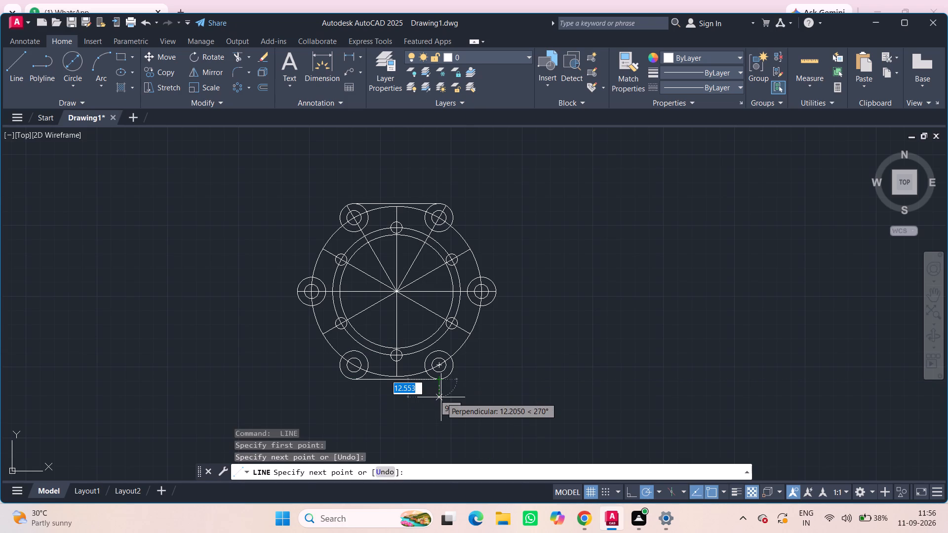
key("Escape")
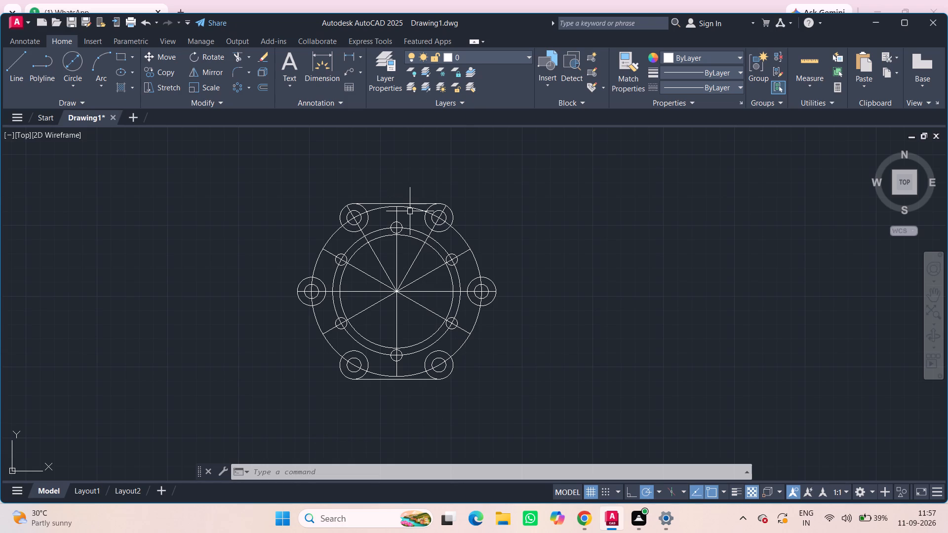
Delete the large circle through the lug centres and the circle through the small hole centres.
left_click(459, 236)
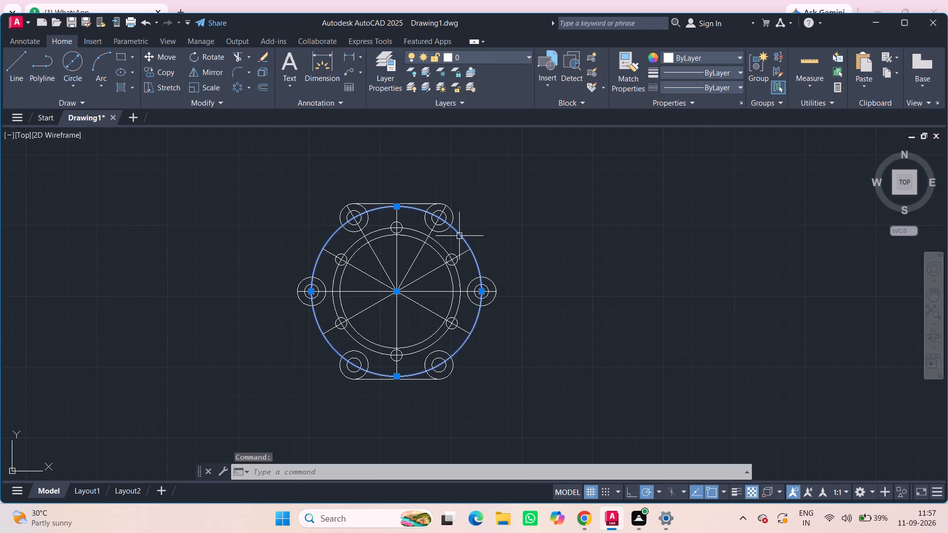
key("Delete")
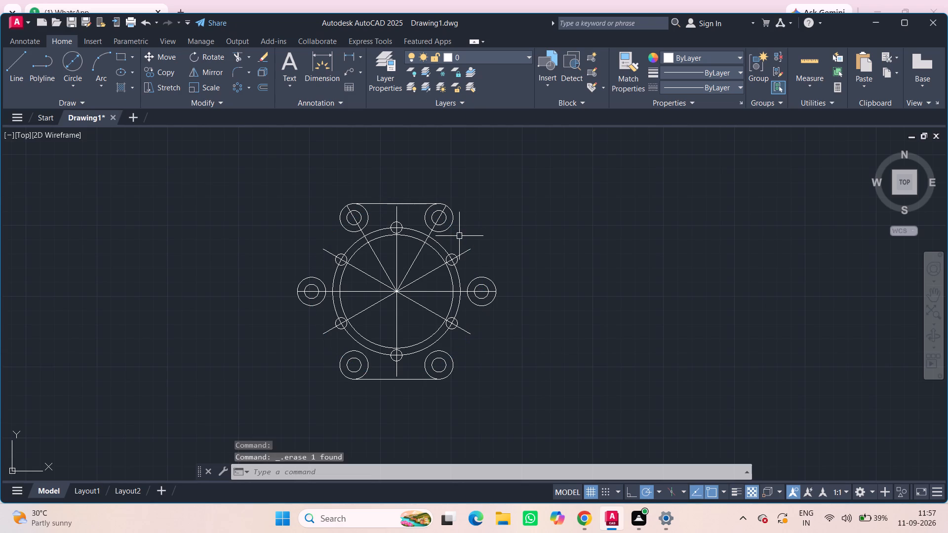
left_click(420, 230)
key("Delete")
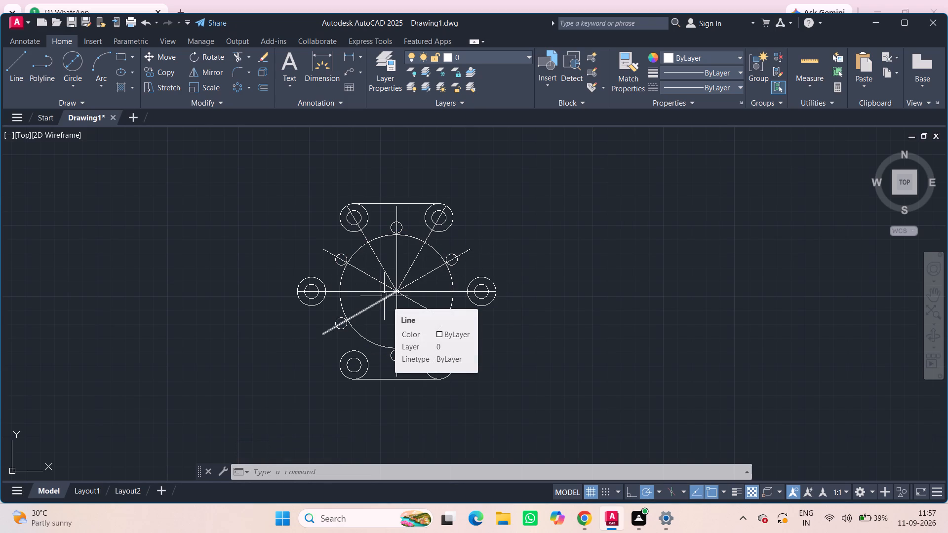
Trim the radial lines inside the inner circle, beyond the six small holes, and between the inner circle and the two upper lugs.
left_click(232, 51)
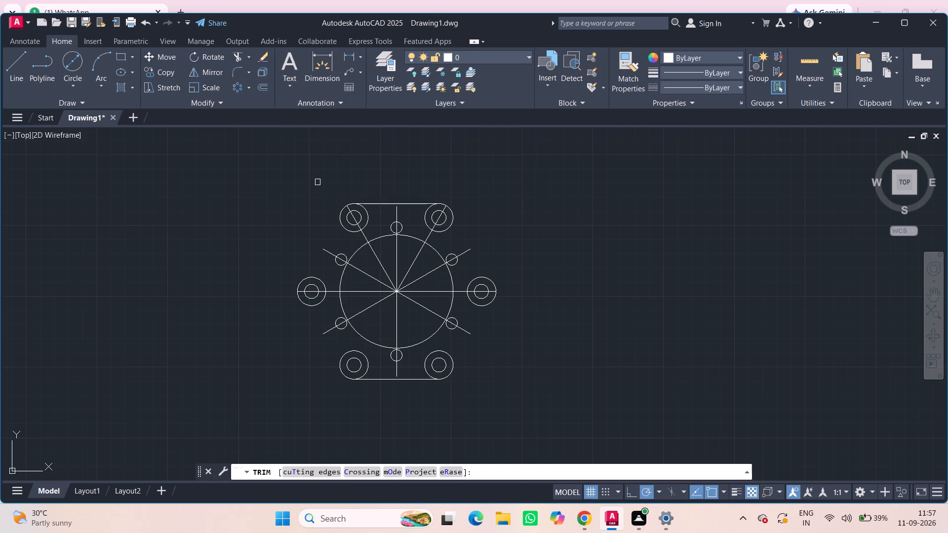
left_click(377, 310)
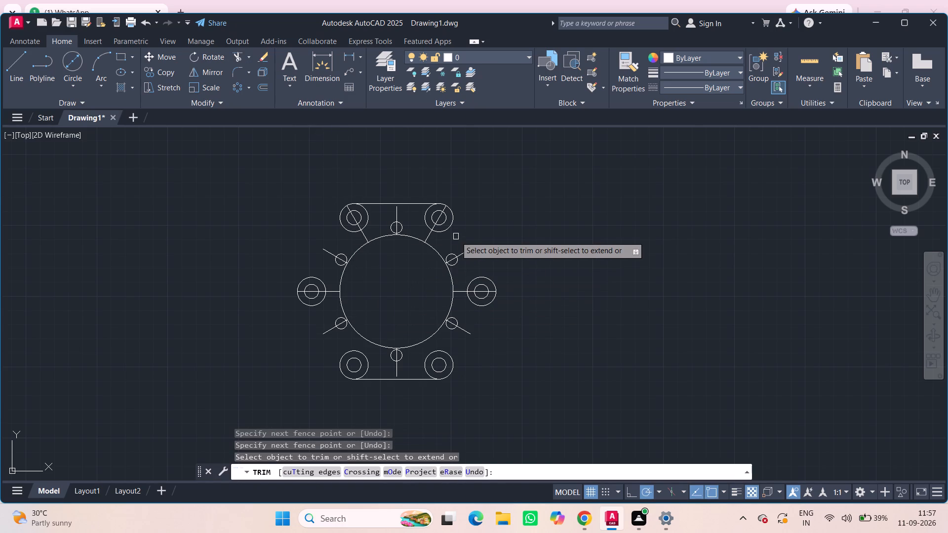
left_click(466, 254)
left_click(464, 332)
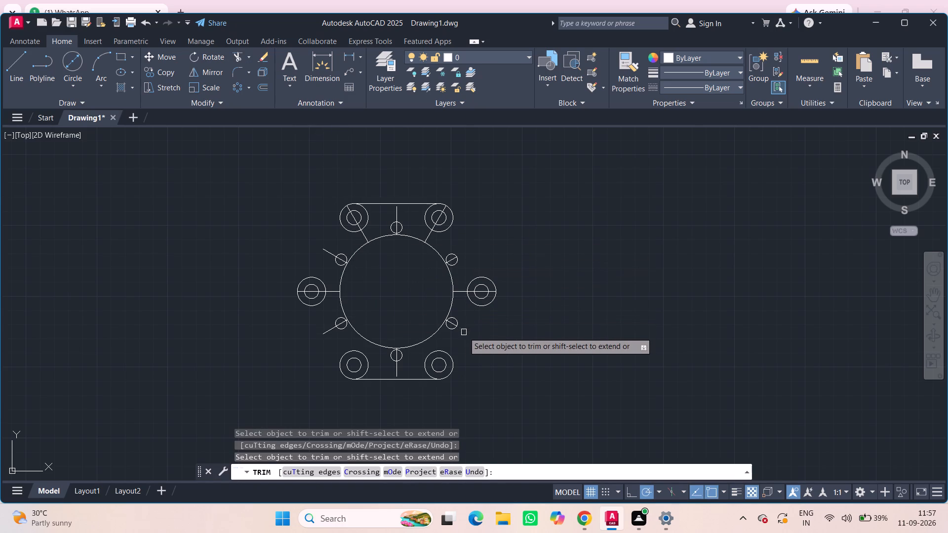
left_click(396, 371)
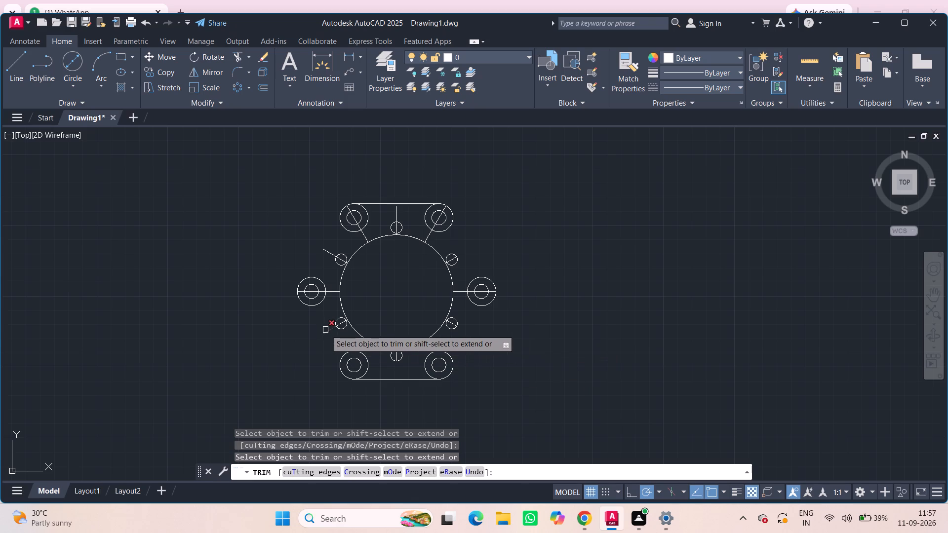
left_click(326, 330)
left_click(322, 253)
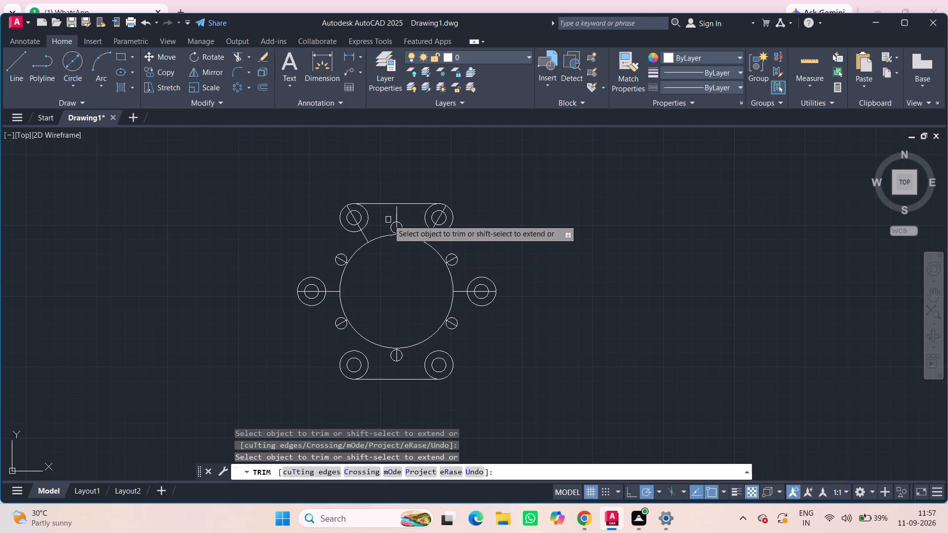
left_click(395, 214)
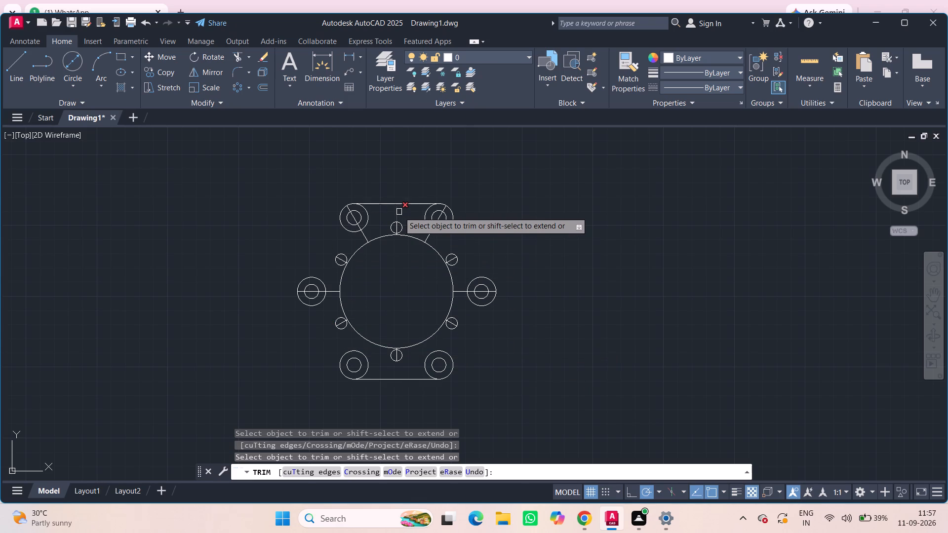
left_click(399, 212)
left_click(430, 236)
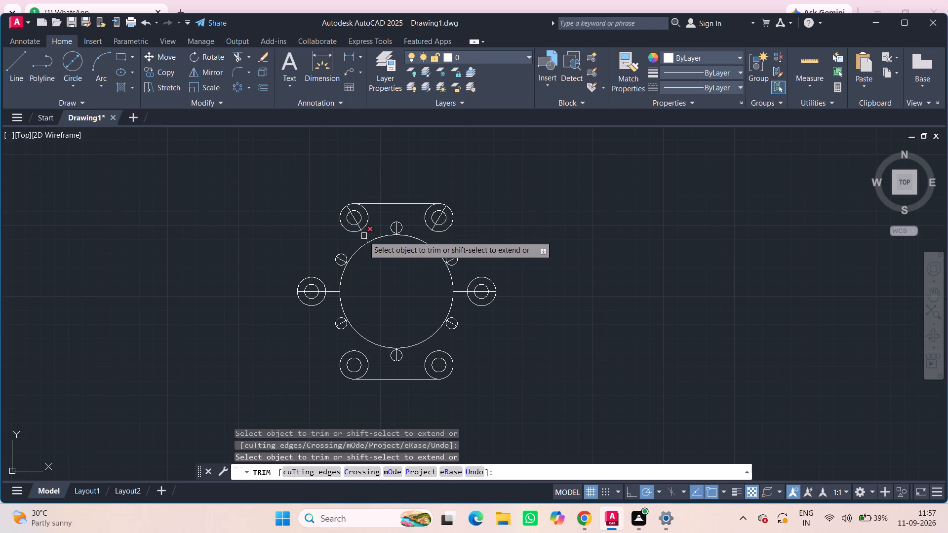
left_click(364, 235)
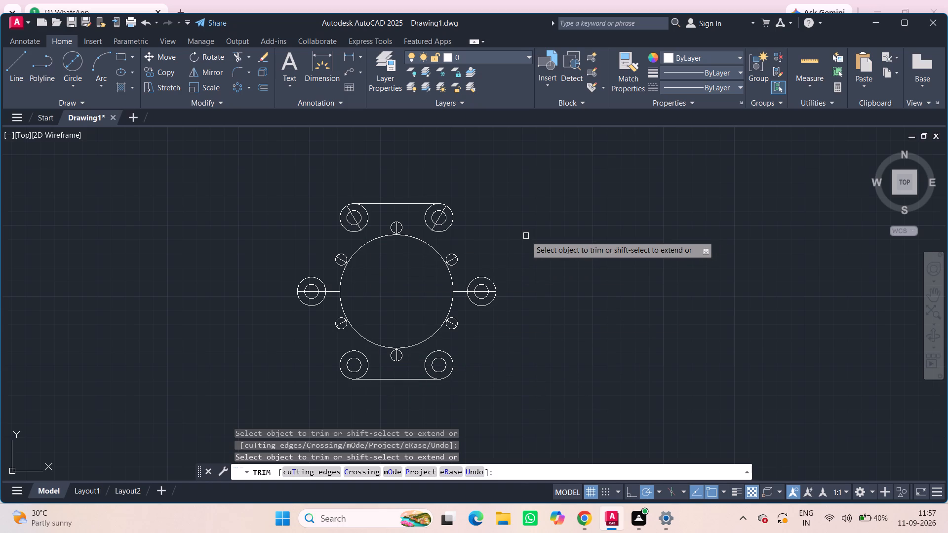
Draw a diameter 100 circle at the common centre.
left_click(76, 78)
left_click(118, 126)
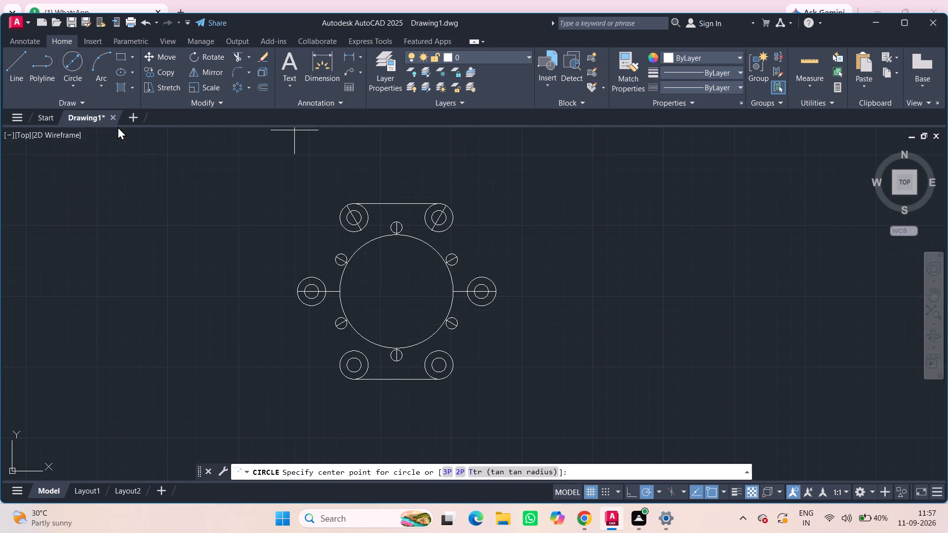
left_click(393, 292)
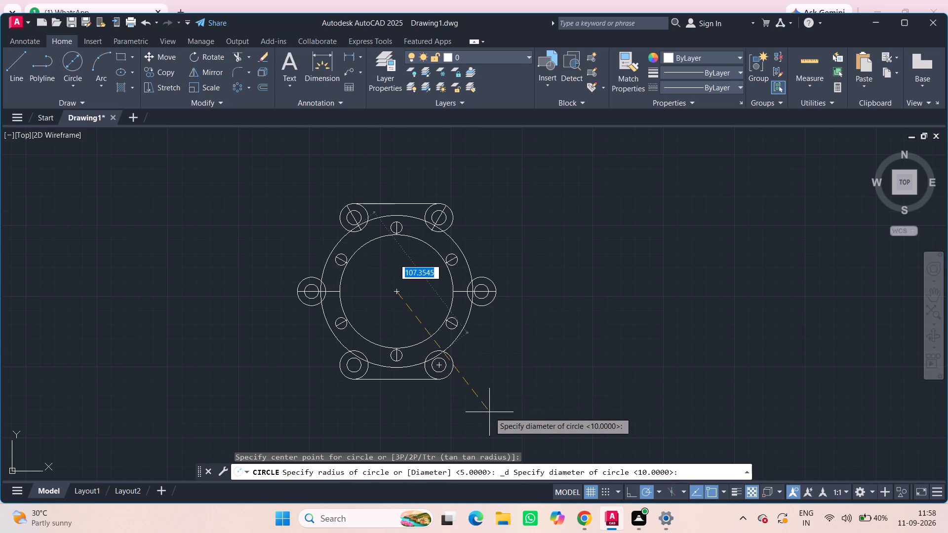
type("100")
key("Return")
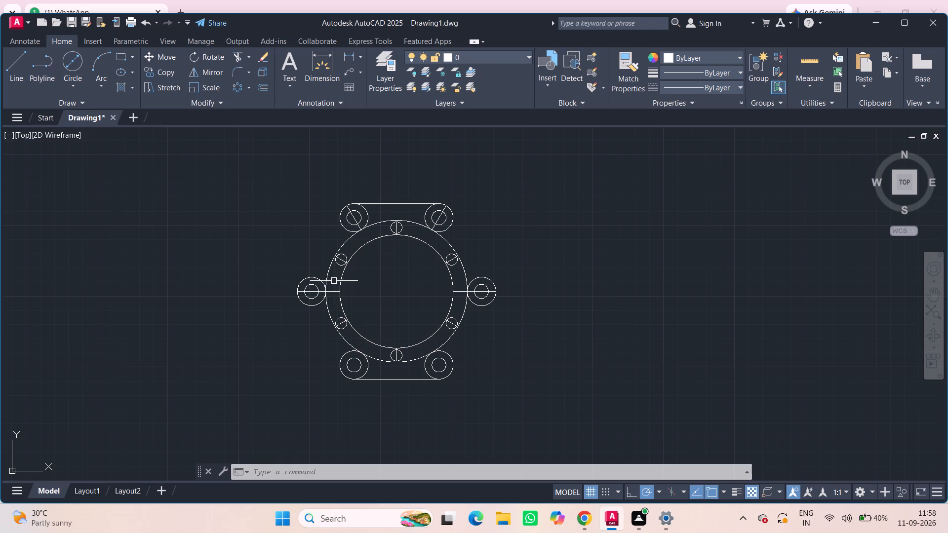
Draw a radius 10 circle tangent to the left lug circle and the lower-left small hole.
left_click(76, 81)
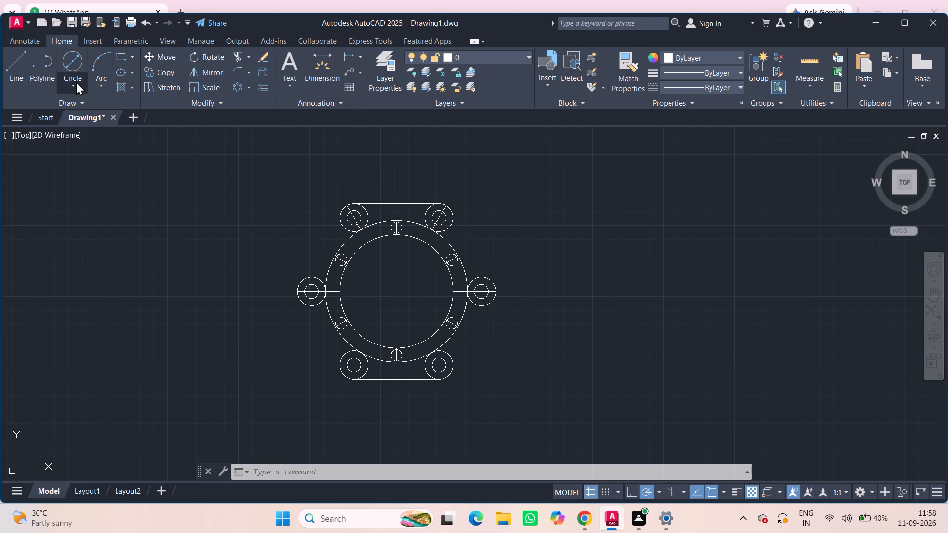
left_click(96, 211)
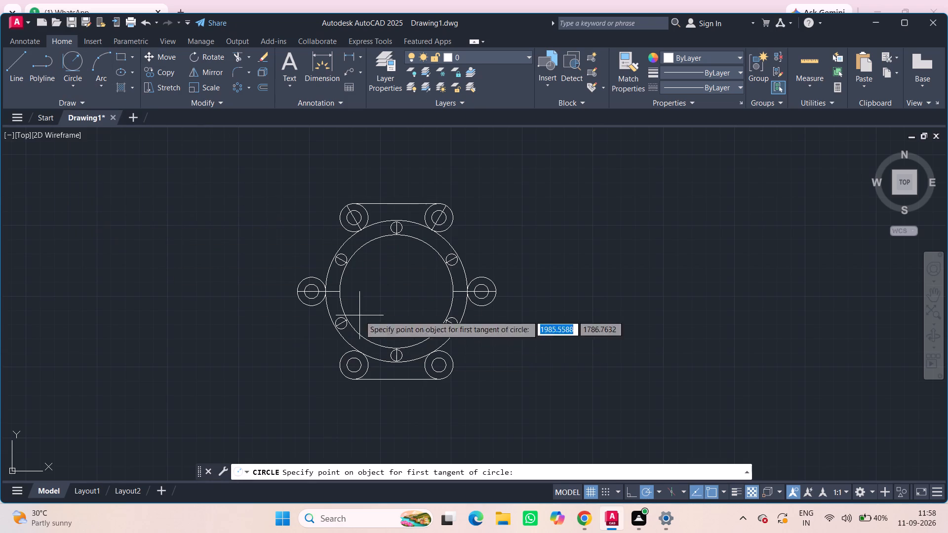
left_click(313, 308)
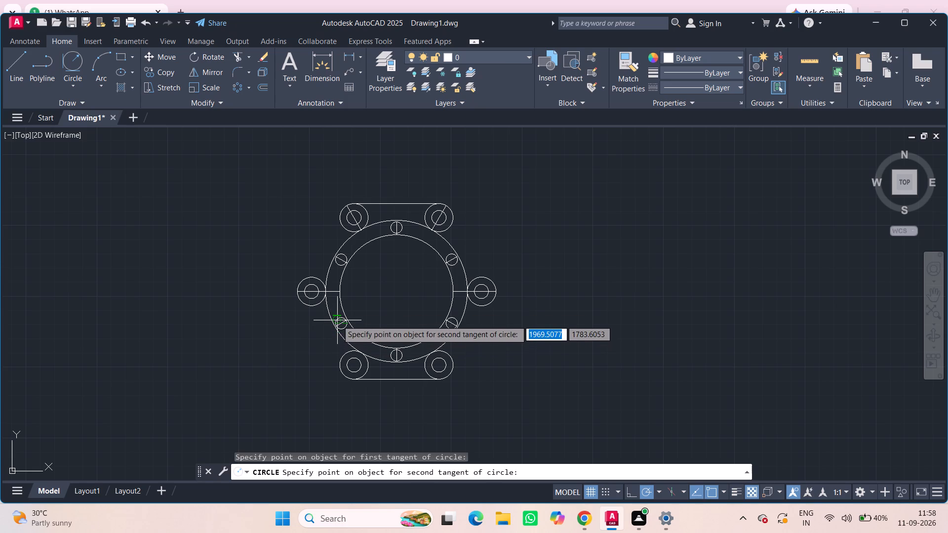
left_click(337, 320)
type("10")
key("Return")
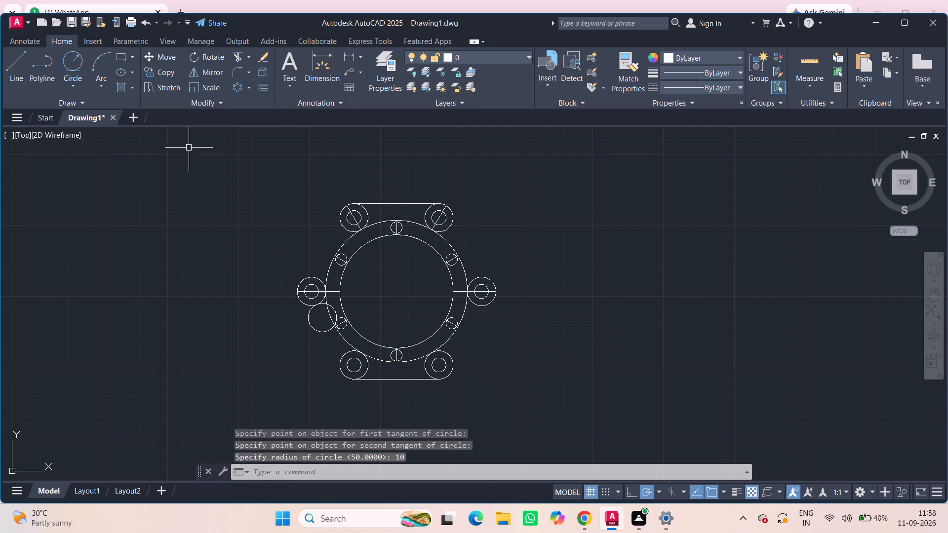
Draw a radius 10 circle tangent to the lower-left lug circle and the diameter 100 circle, on the lug's upper-left side.
left_click(72, 57)
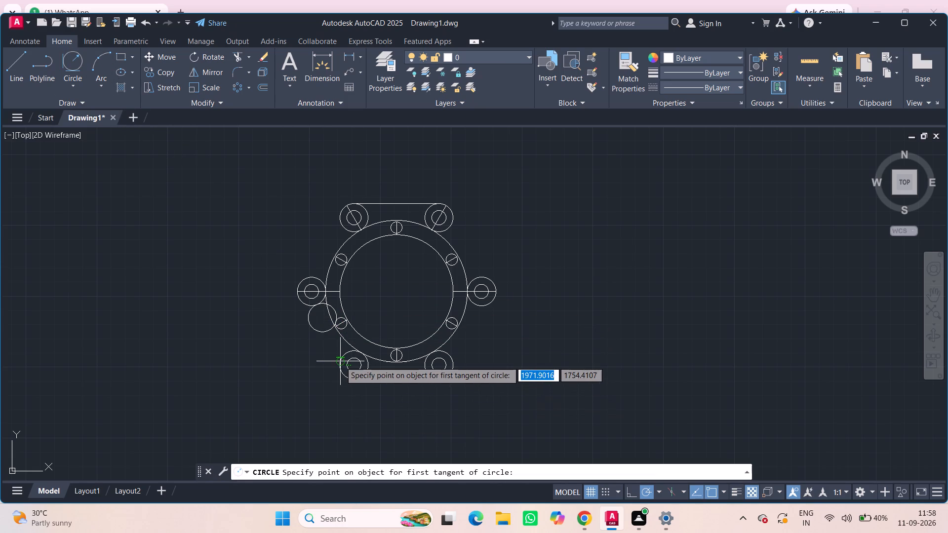
left_click(340, 361)
left_click(342, 338)
type("10")
key("Return")
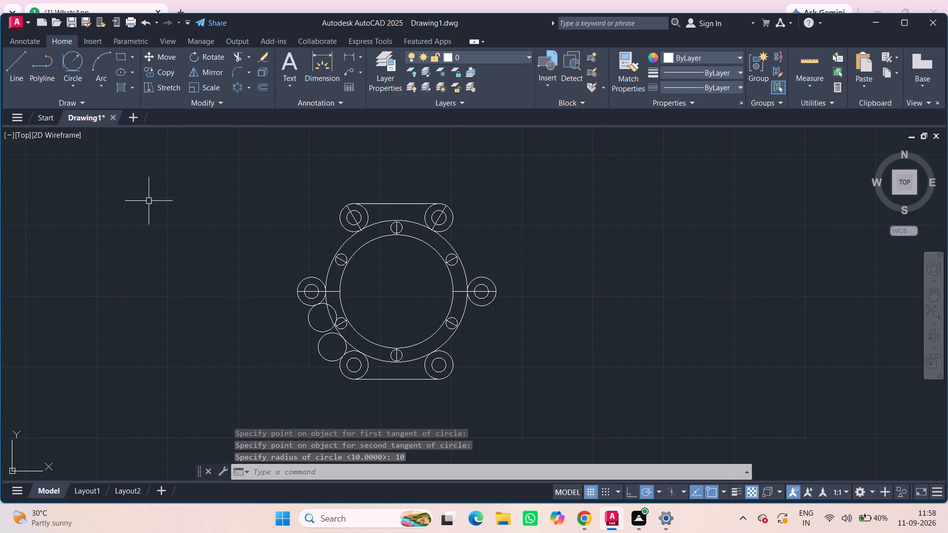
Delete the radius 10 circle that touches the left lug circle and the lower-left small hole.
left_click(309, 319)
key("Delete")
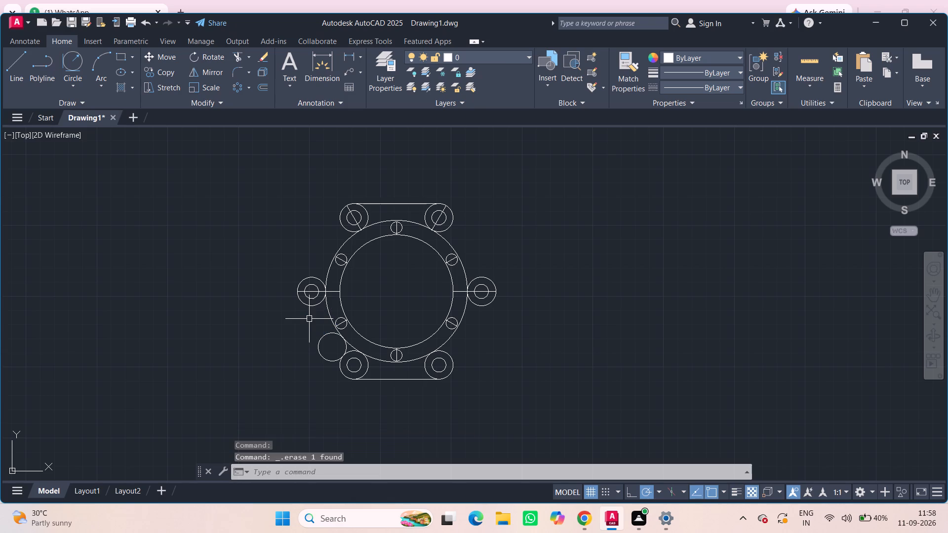
Draw a radius 10 circle below the left lug, tangent to its outer circle and the diameter 100 circle.
left_click(71, 59)
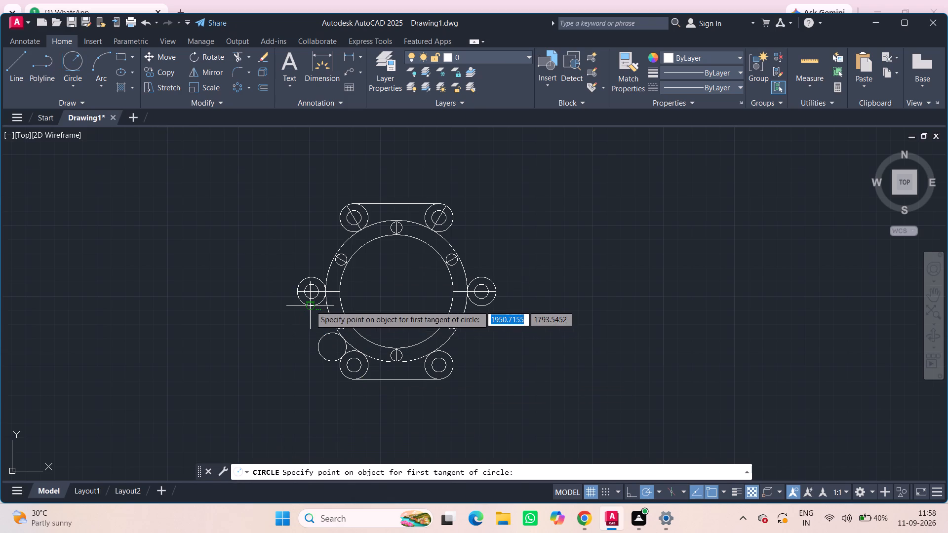
left_click(310, 305)
left_click(329, 313)
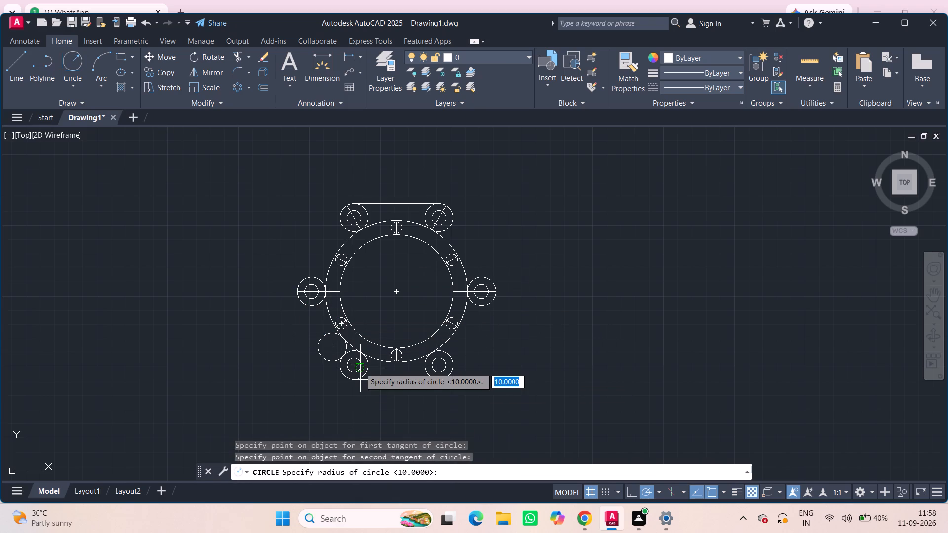
type("10")
key("Return")
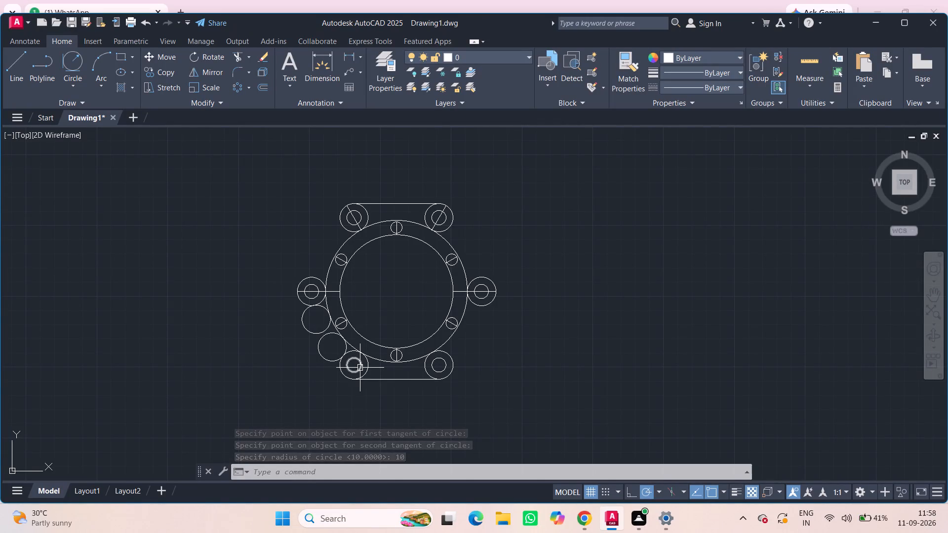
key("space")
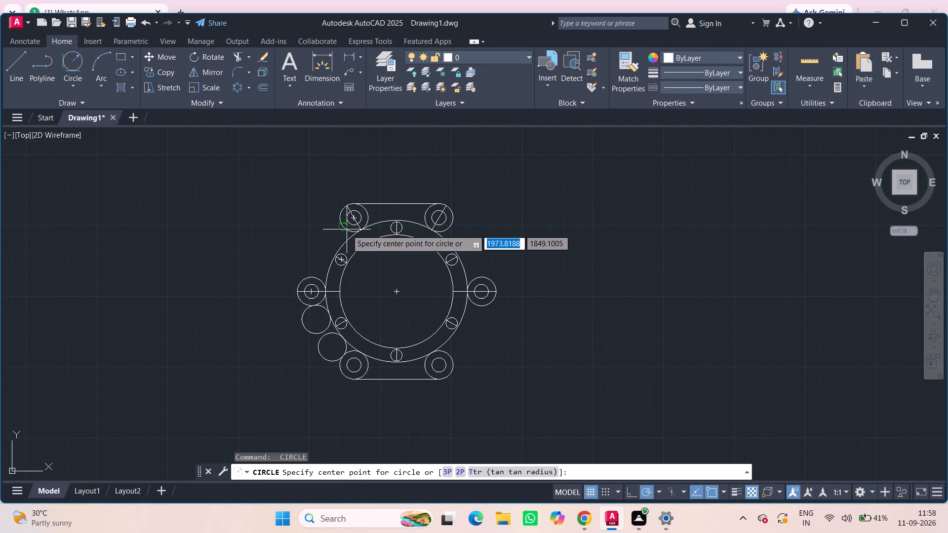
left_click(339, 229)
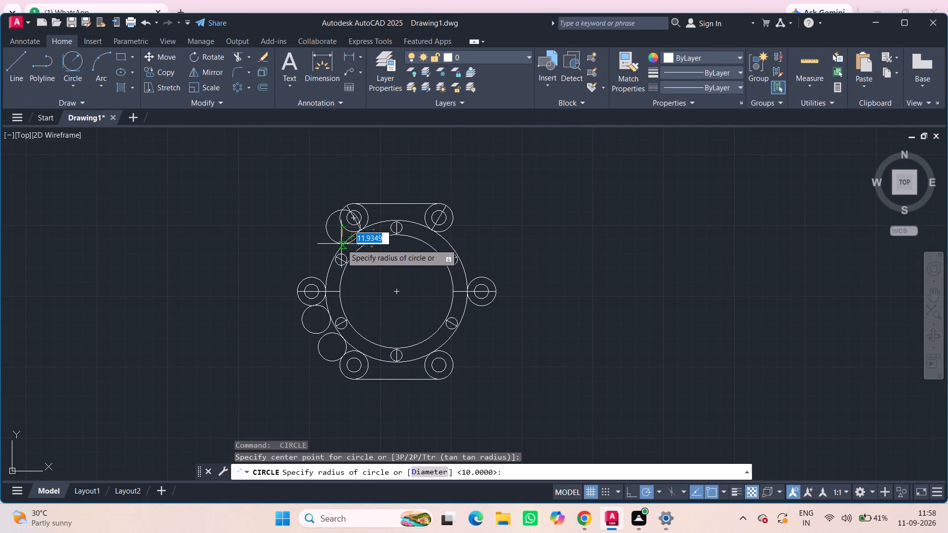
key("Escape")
Draw a radius 10 circle tangent to the upper-left lug circle and the diameter 100 circle, on the lug's lower-left side.
left_click(74, 50)
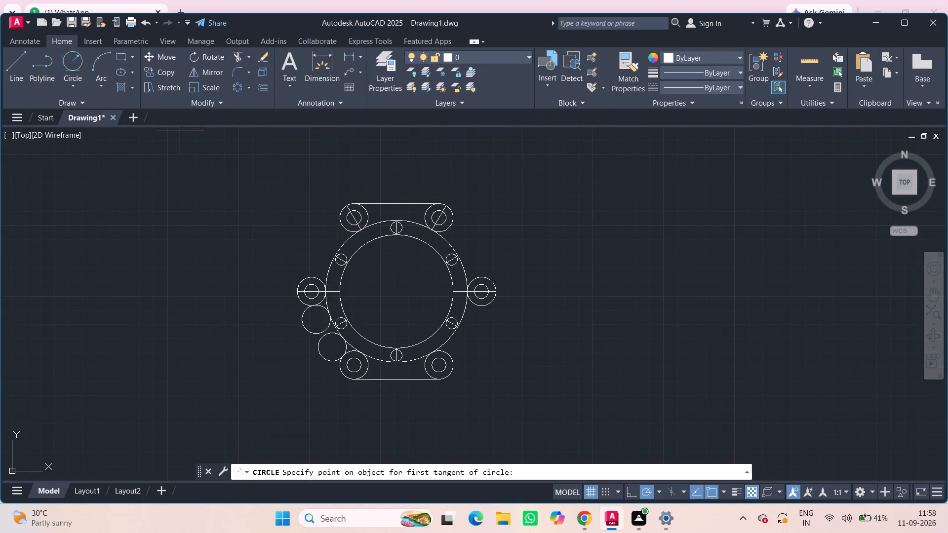
left_click(340, 224)
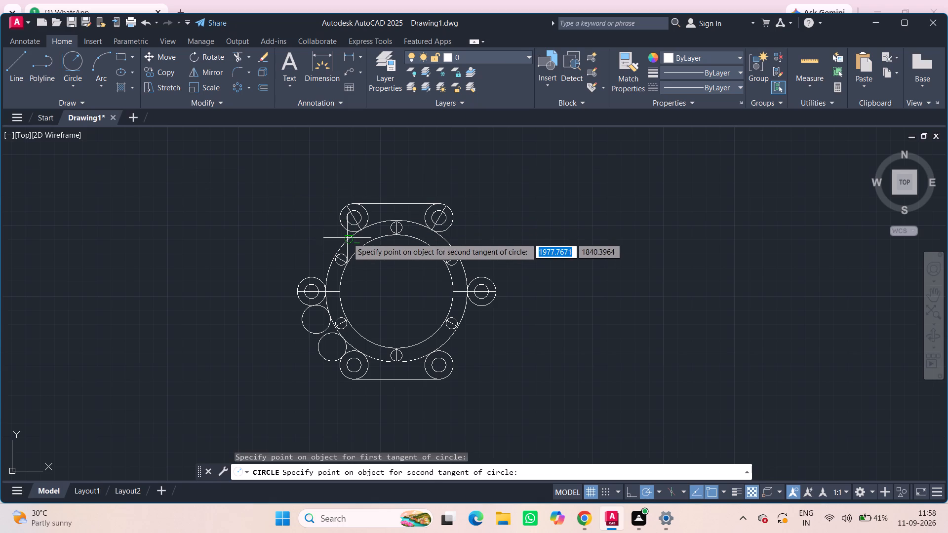
left_click(347, 238)
type("10")
key("Return")
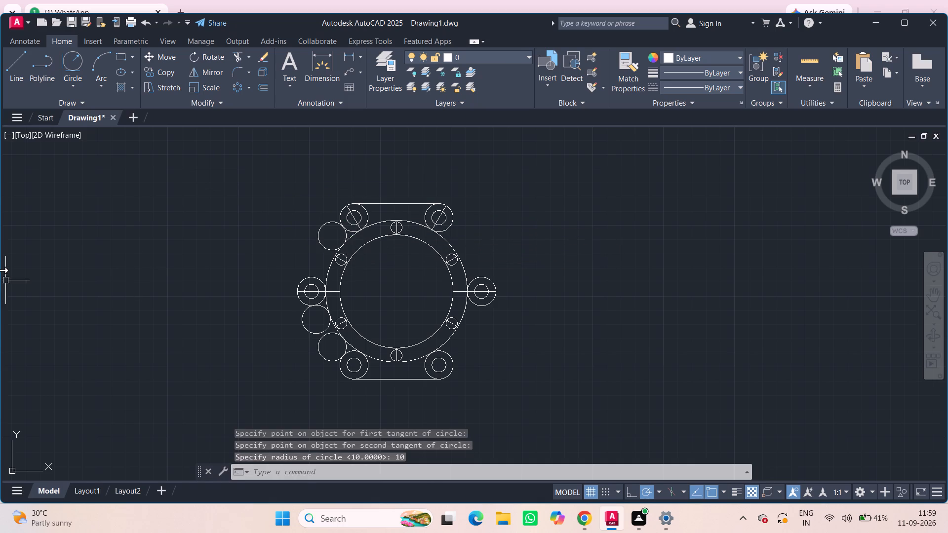
Draw a radius 10 circle above the left lug, tangent to its outer circle and the diameter 100 circle.
left_click(65, 60)
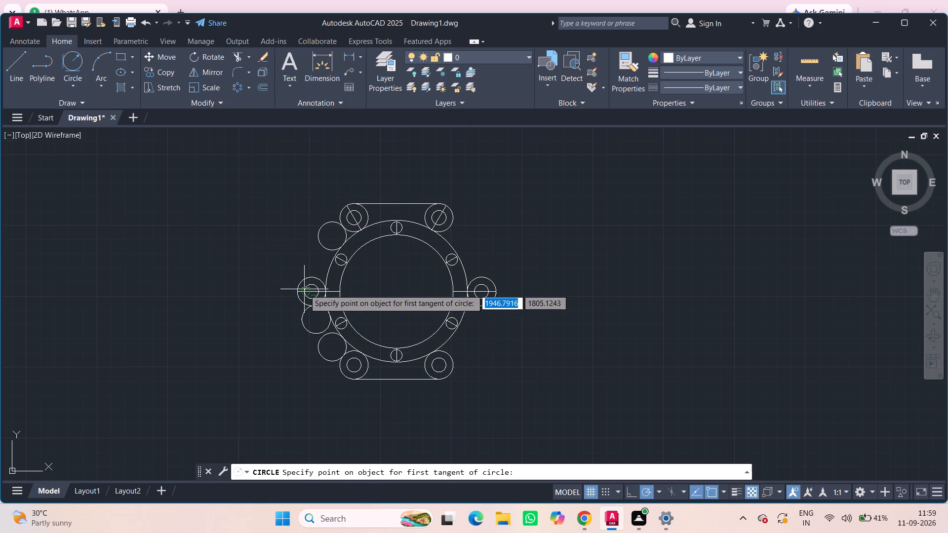
left_click(315, 281)
left_click(328, 268)
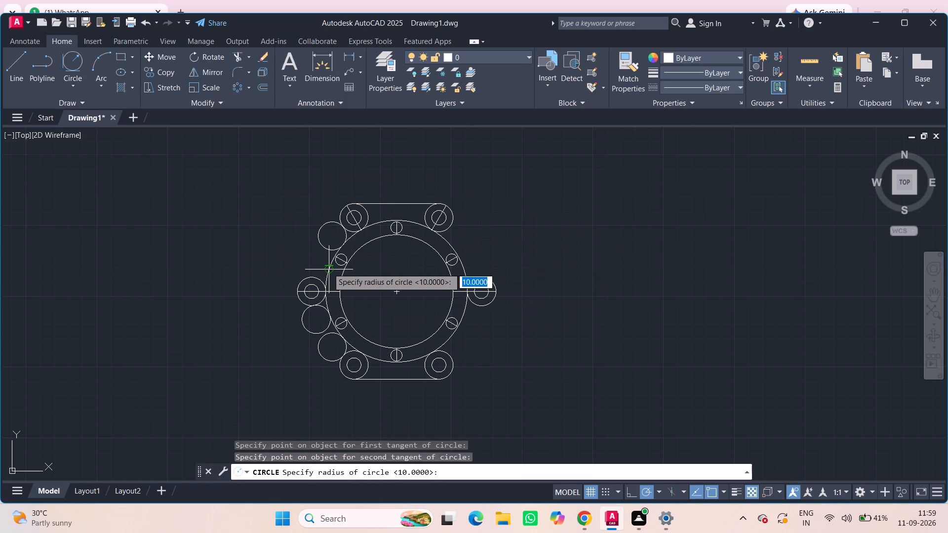
type("10")
key("Return")
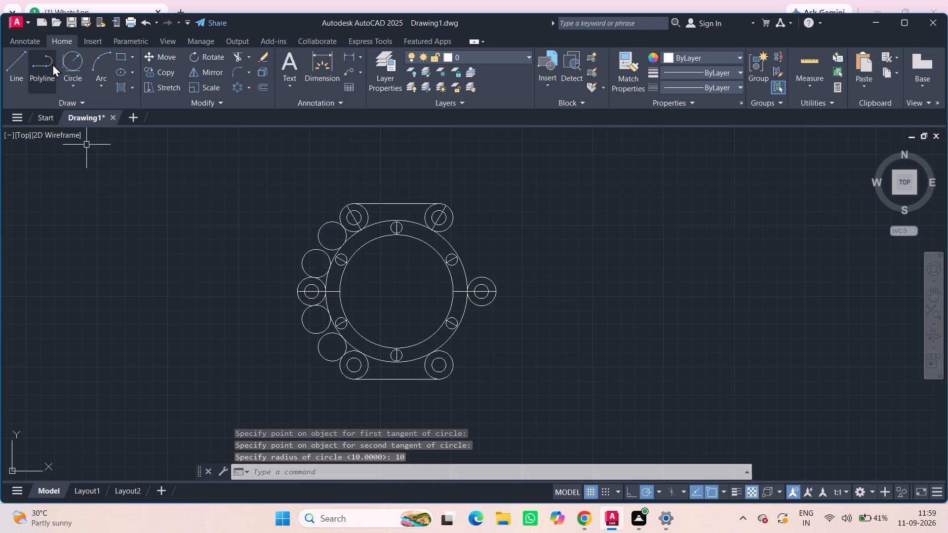
Draw a radius 10 circle tangent to the upper-right lug circle and the diameter 100 circle, on the lug's lower-right side.
left_click(71, 63)
left_click(450, 233)
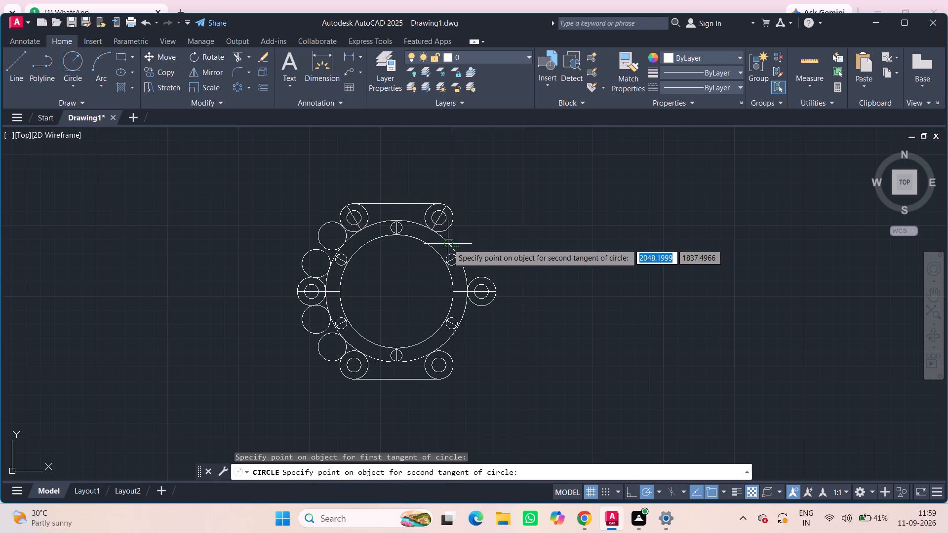
left_click(448, 244)
type("10")
key("Return")
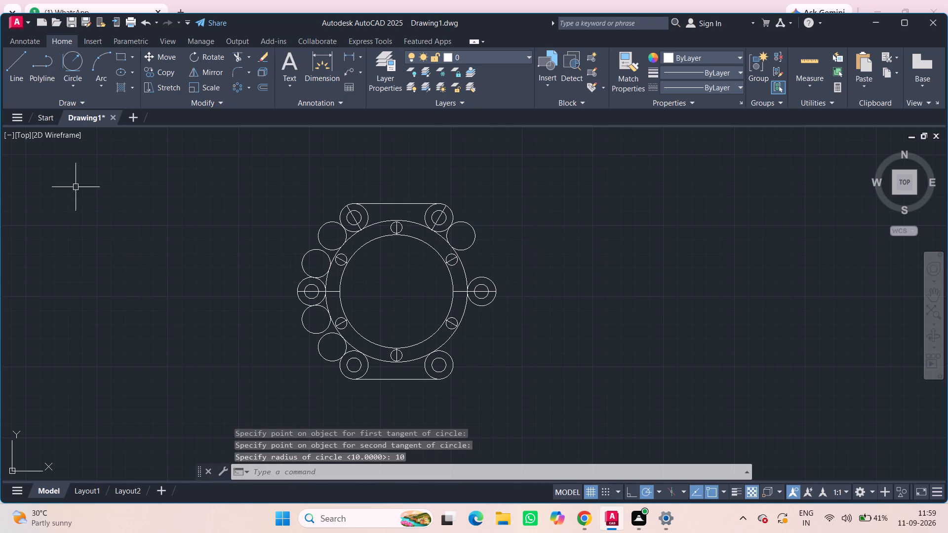
Draw a radius 10 circle above the right lug, tangent to its outer circle and the diameter 100 circle.
left_click(78, 67)
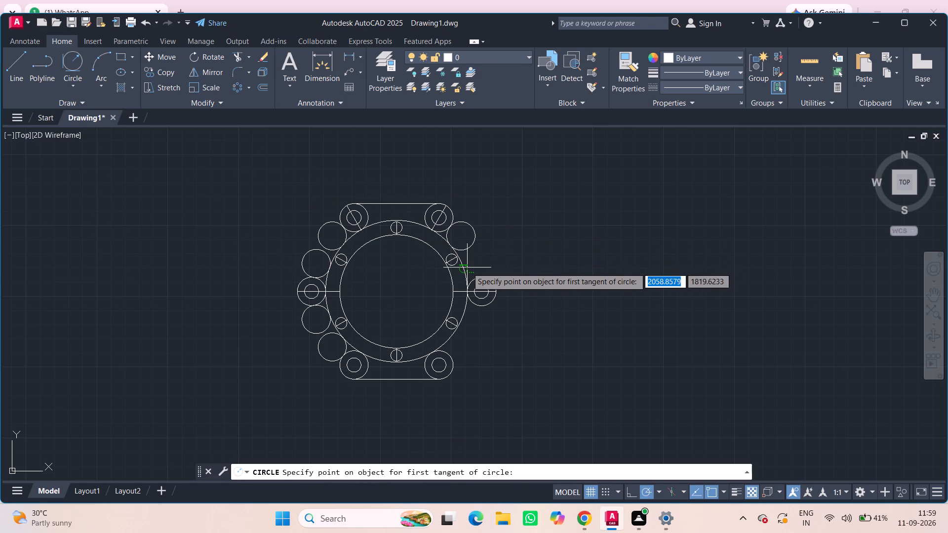
left_click(464, 268)
left_click(484, 278)
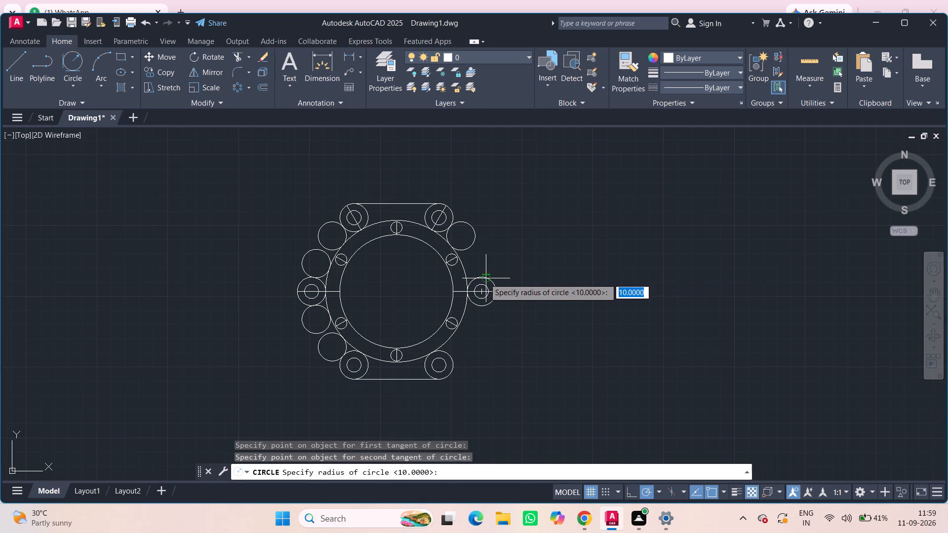
type("10")
key("Return")
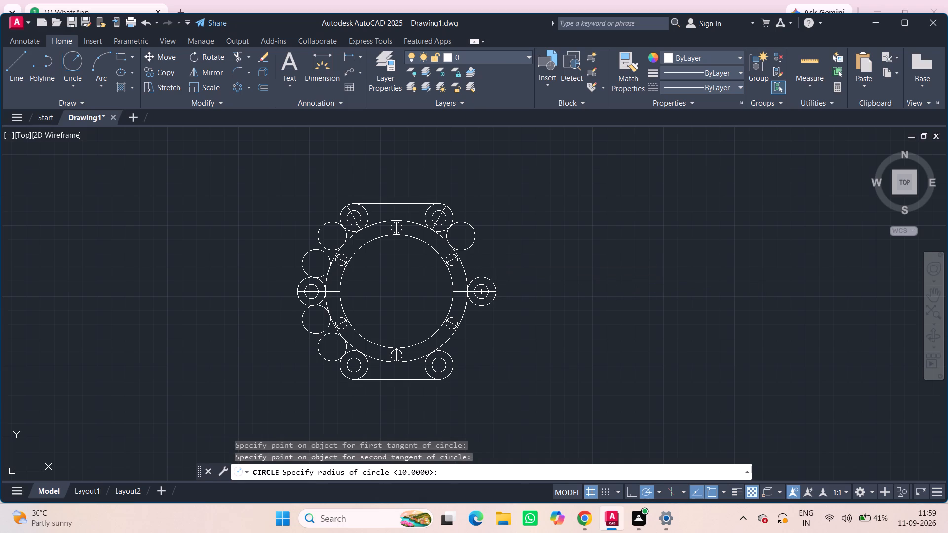
Draw a radius 10 circle below the right lug, tangent to its outer circle and the diameter 100 circle.
left_click(75, 54)
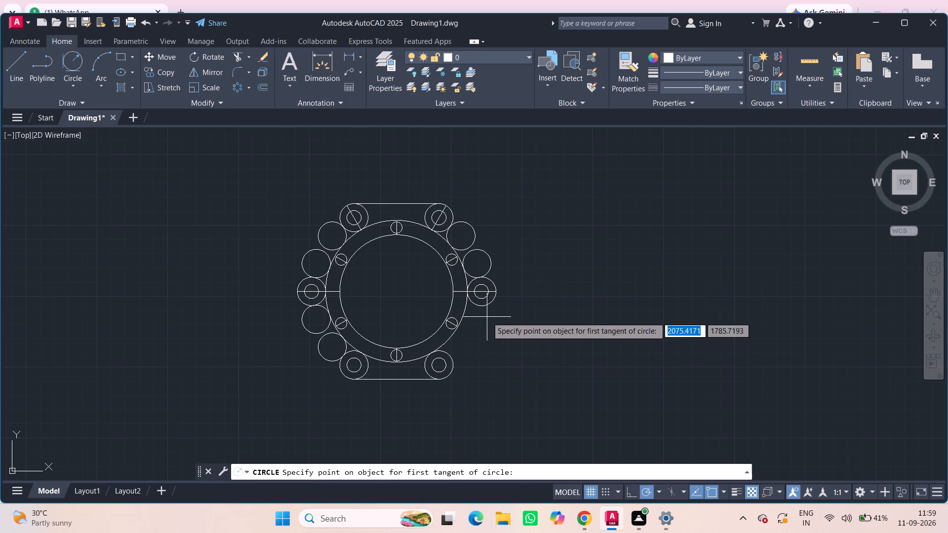
left_click(481, 305)
left_click(466, 314)
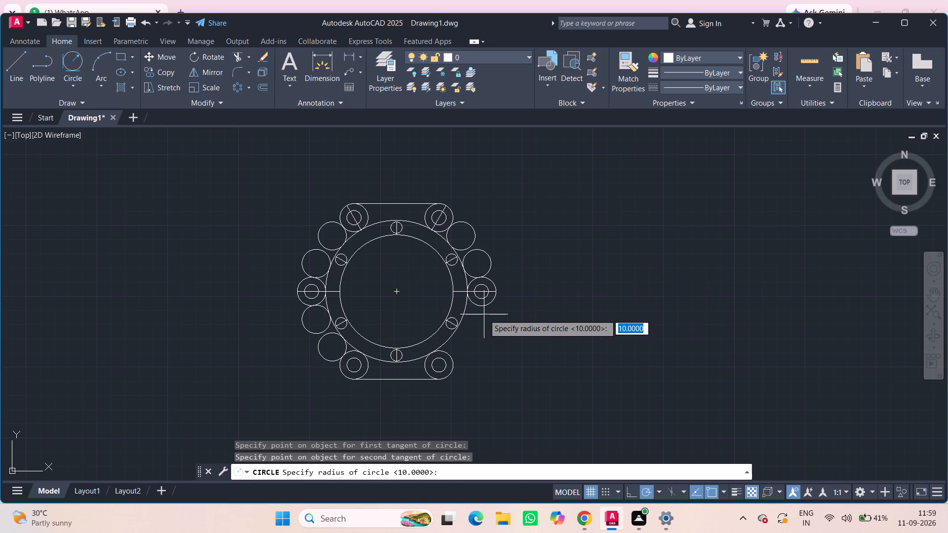
type("10")
key("Return")
Draw a radius 10 circle tangent to the lower-right lug circle and the diameter 100 circle, on the lug's upper-right side.
left_click(63, 63)
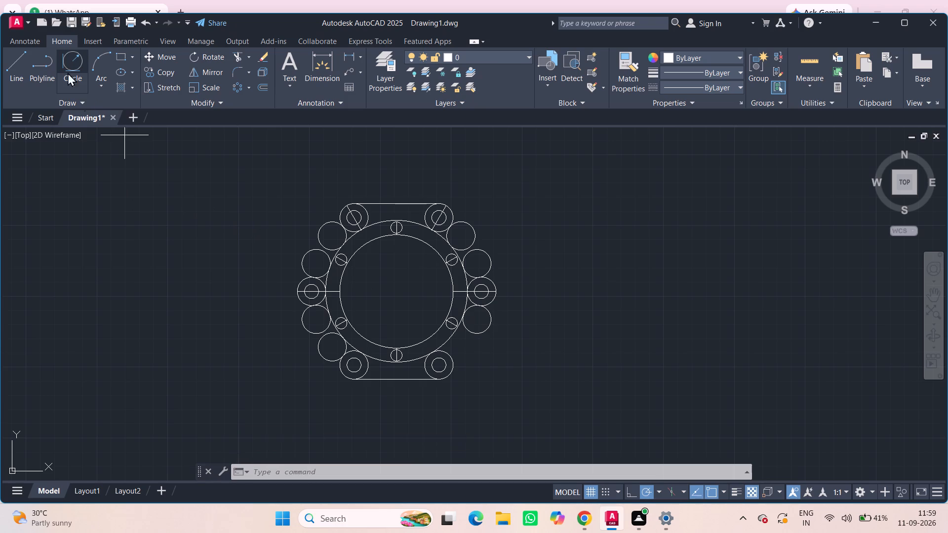
left_click(450, 356)
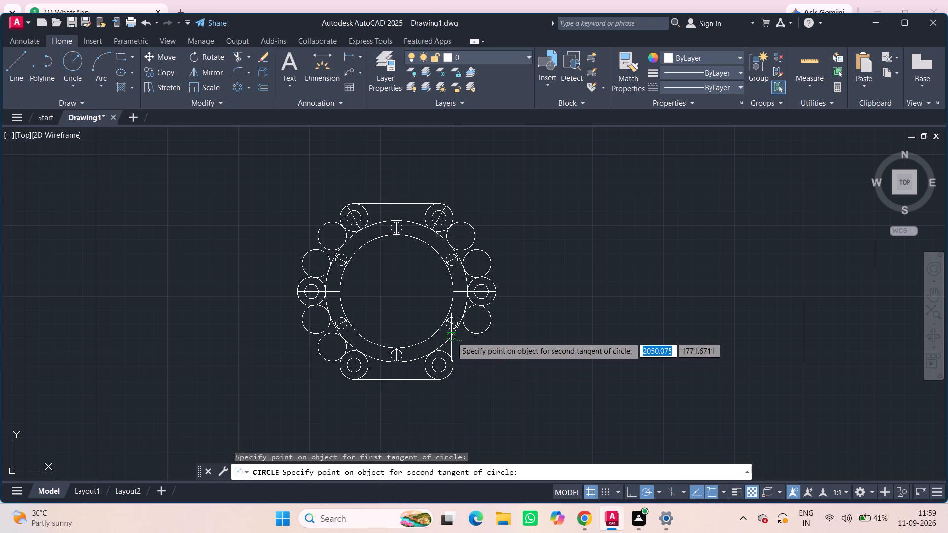
left_click(450, 338)
type("10")
key("Return")
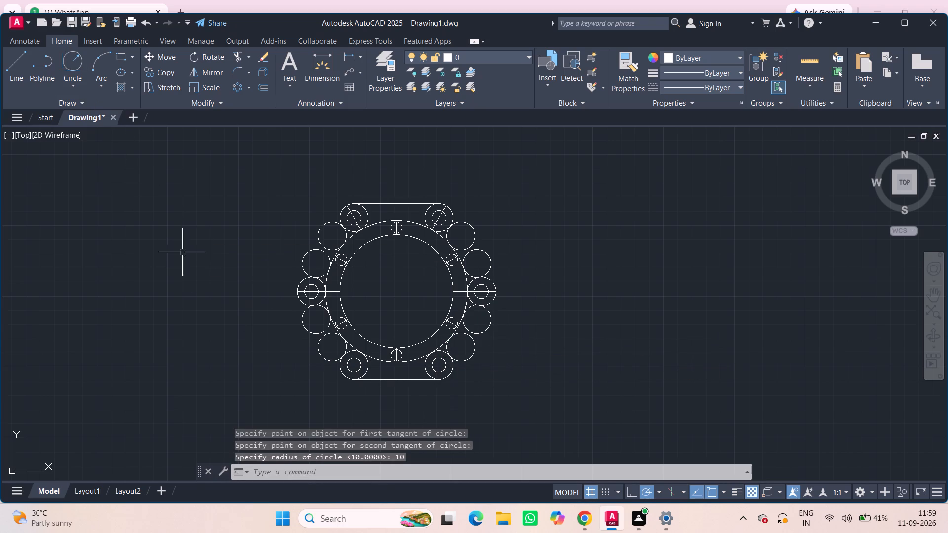
Trim the four radius 10 circles on the part's right side, leaving only the blend arcs between lugs and body.
scroll(513, 344, "up", 4)
scroll(394, 332, "down", 3)
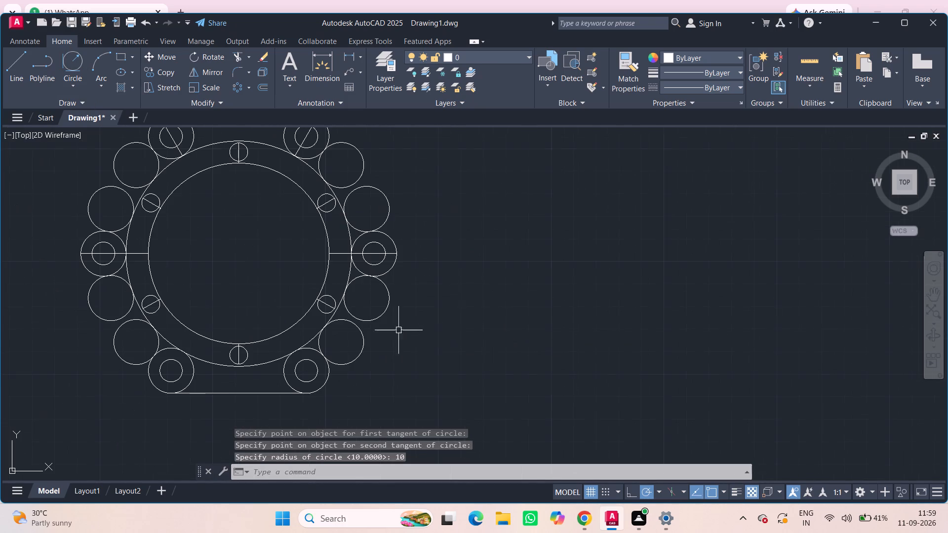
left_click(237, 53)
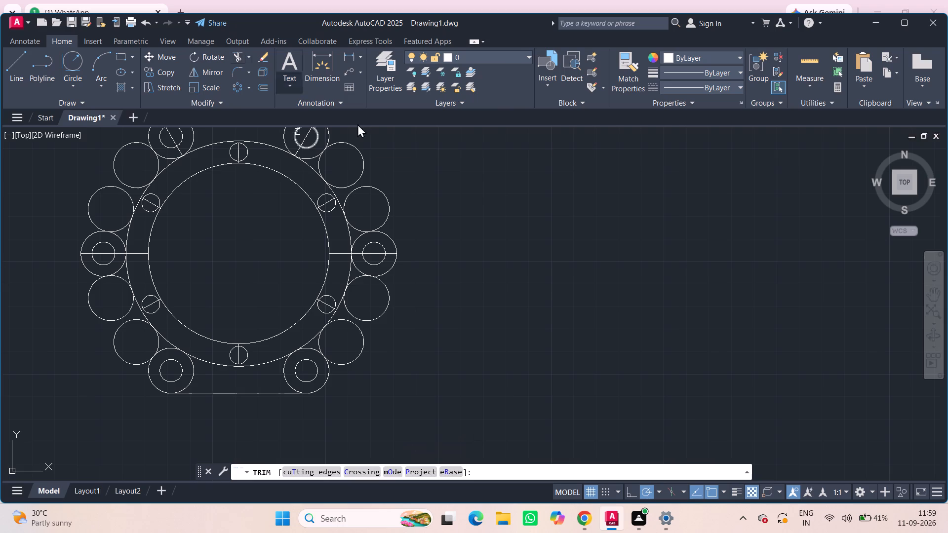
left_click(353, 151)
left_click(380, 197)
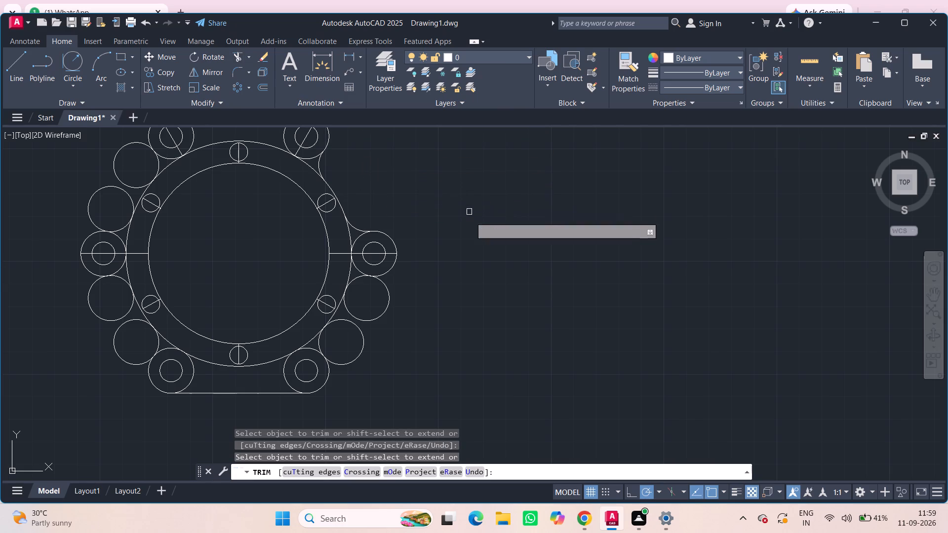
left_click(391, 300)
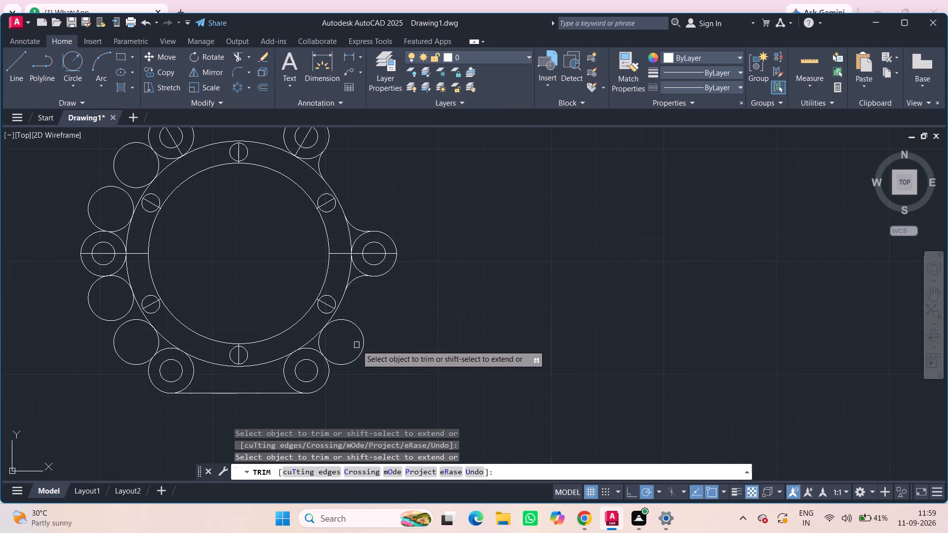
left_click(363, 347)
Trim away the whole horizontal line running from the inner body circle through the right lug, keeping the lug's circles intact.
left_click(394, 254)
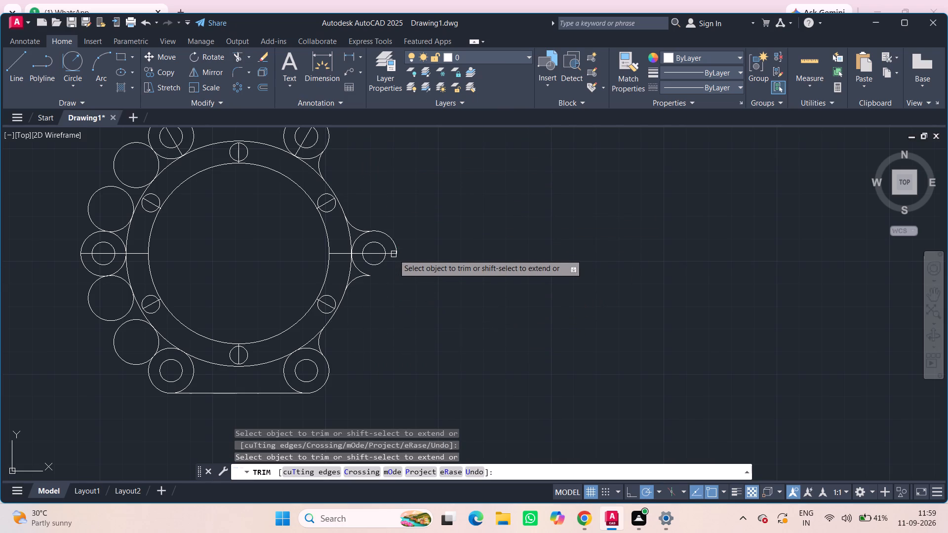
key("ctrl+z")
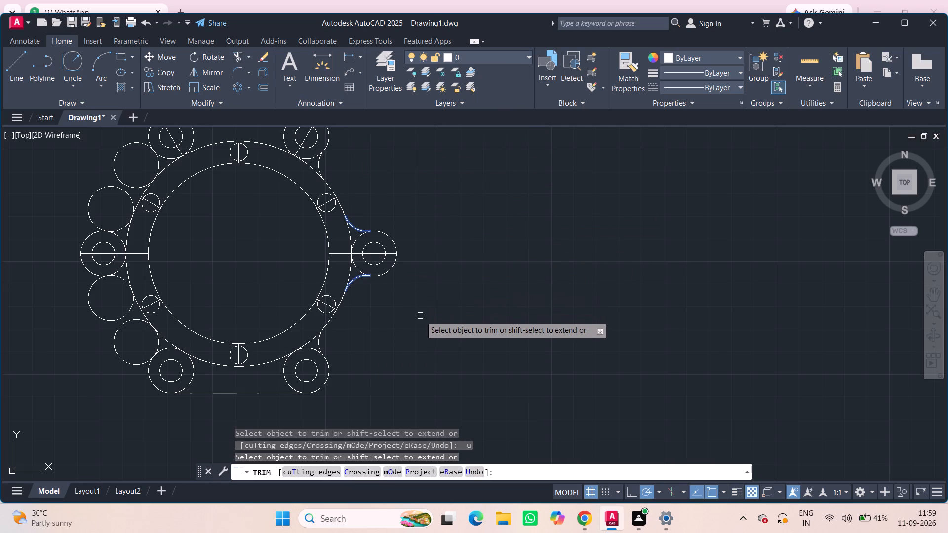
left_click(375, 253)
left_click(379, 253)
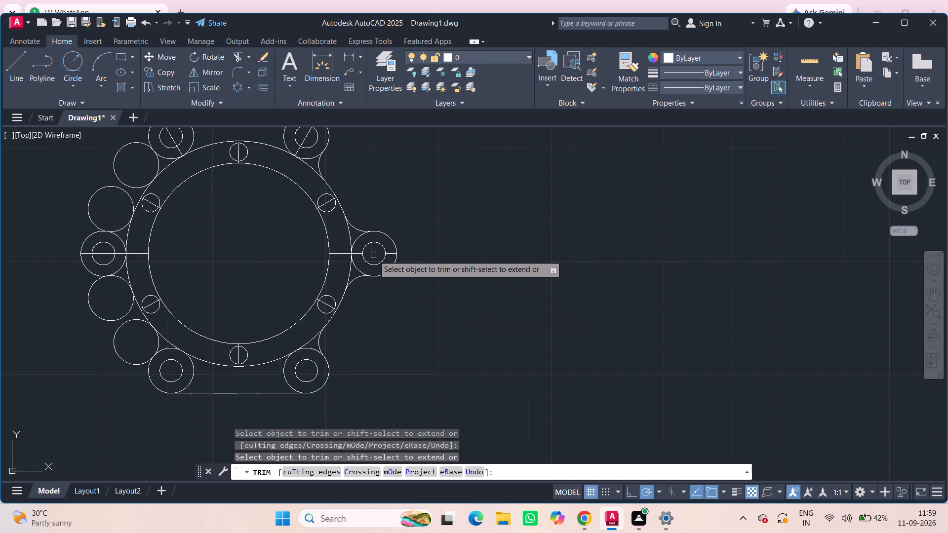
scroll(365, 266, "up", 4)
double_click(328, 189)
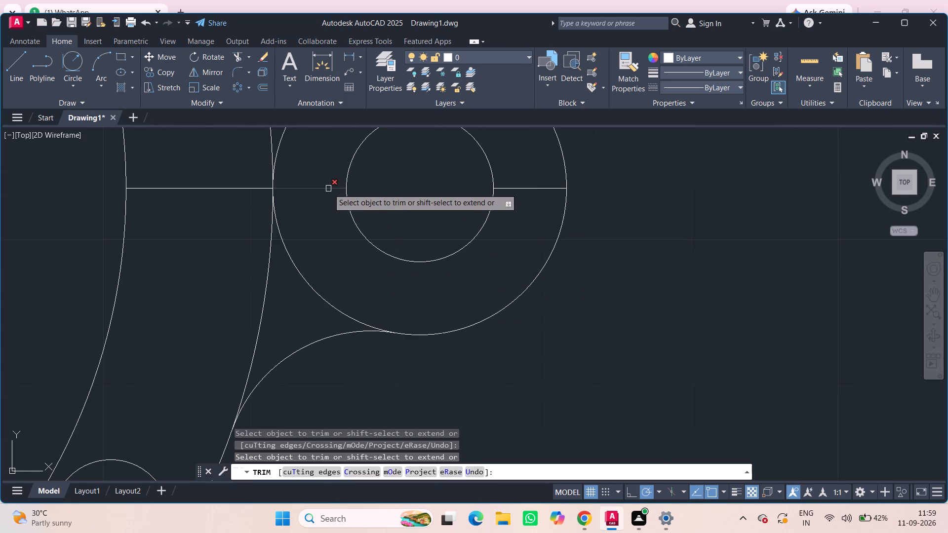
left_click(527, 189)
left_click(529, 189)
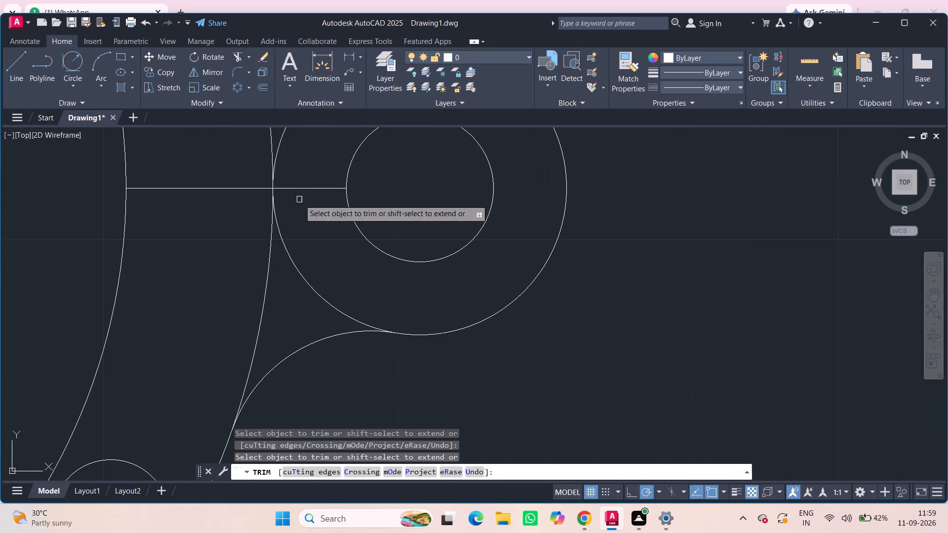
left_click(282, 192)
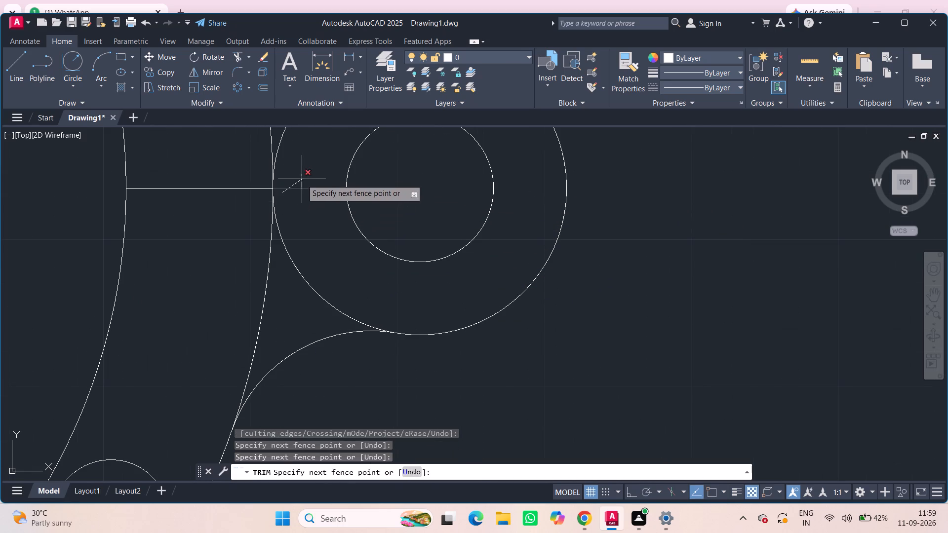
left_click(302, 178)
left_click(234, 187)
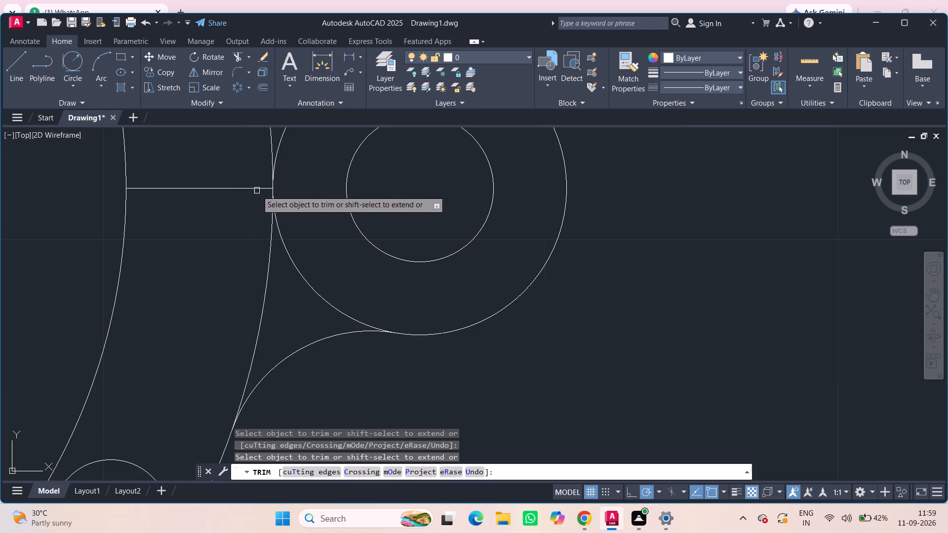
left_click(255, 188)
Trim away the vertical line crossing the bottom hole of the ring, including its stub up to the inner body circle.
scroll(325, 205, "down", 3)
middle_click_drag(340, 291, 463, 232)
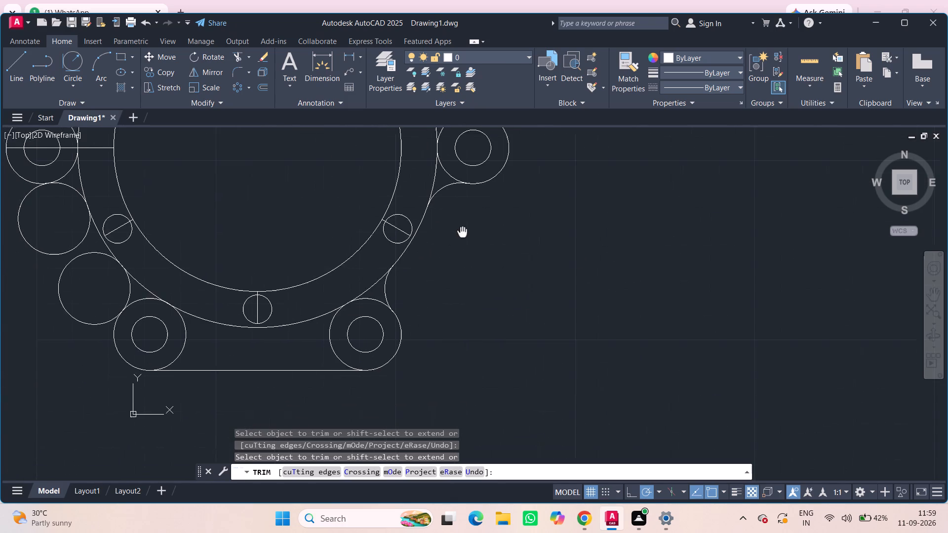
middle_click_drag(463, 232, 468, 227)
left_click(261, 302)
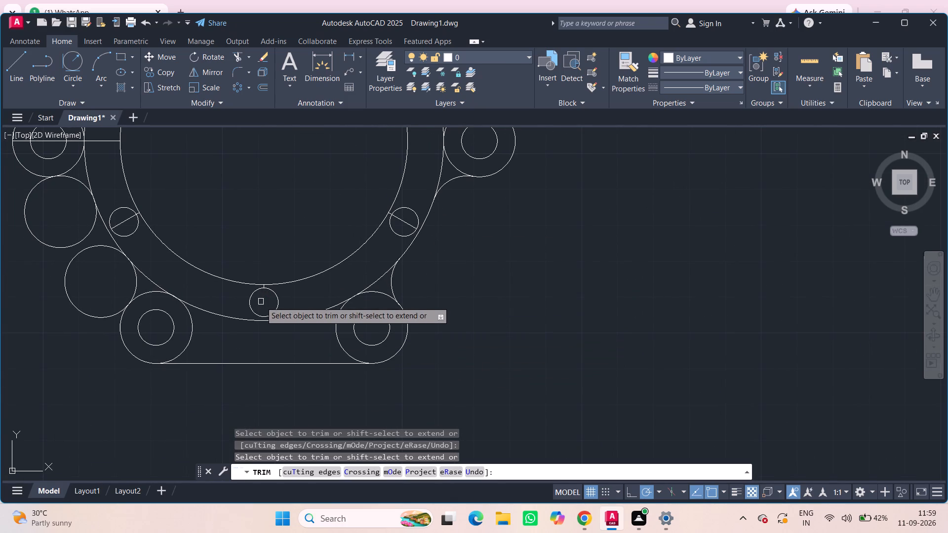
scroll(263, 302, "up", 5)
left_click(264, 145)
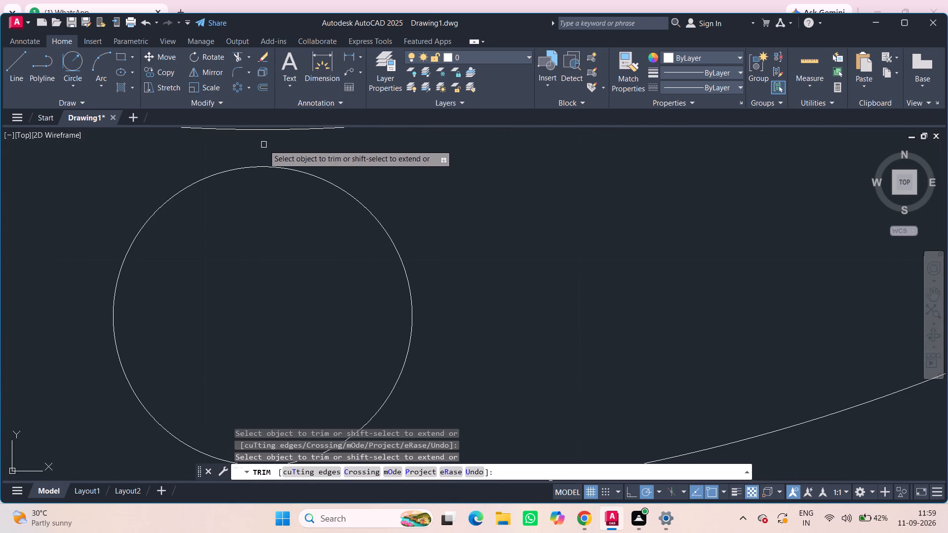
Trim away the diagonal line crossing the ring's lower-left hole, including its stub at the inner body circle.
scroll(280, 188, "down", 5)
middle_click_drag(315, 222, 528, 331)
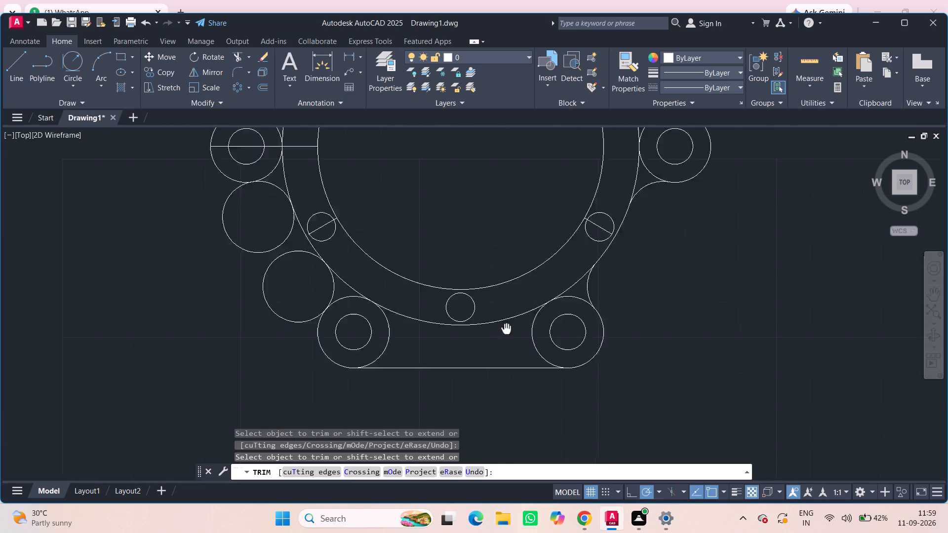
middle_click_drag(528, 331, 585, 334)
left_click(413, 233)
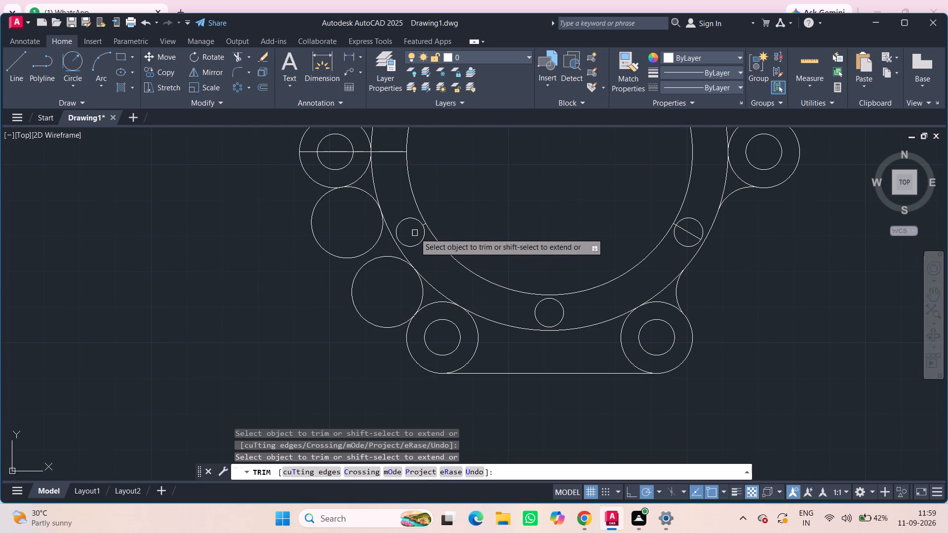
scroll(417, 230, "up", 2)
left_click(433, 215)
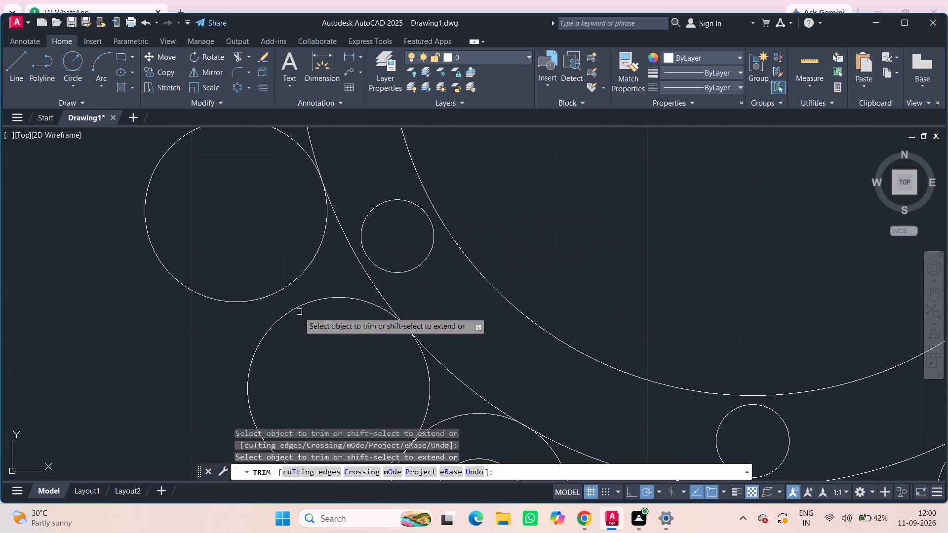
Trim the two radius 10 circles between the left and lower-left lugs, leaving only their blend arcs.
left_click(292, 312)
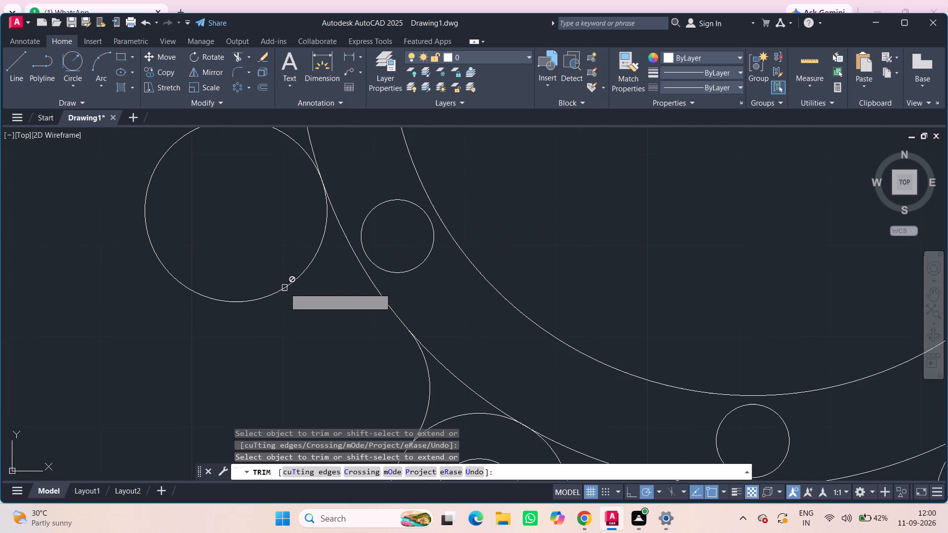
left_click(284, 288)
scroll(237, 245, "down", 1)
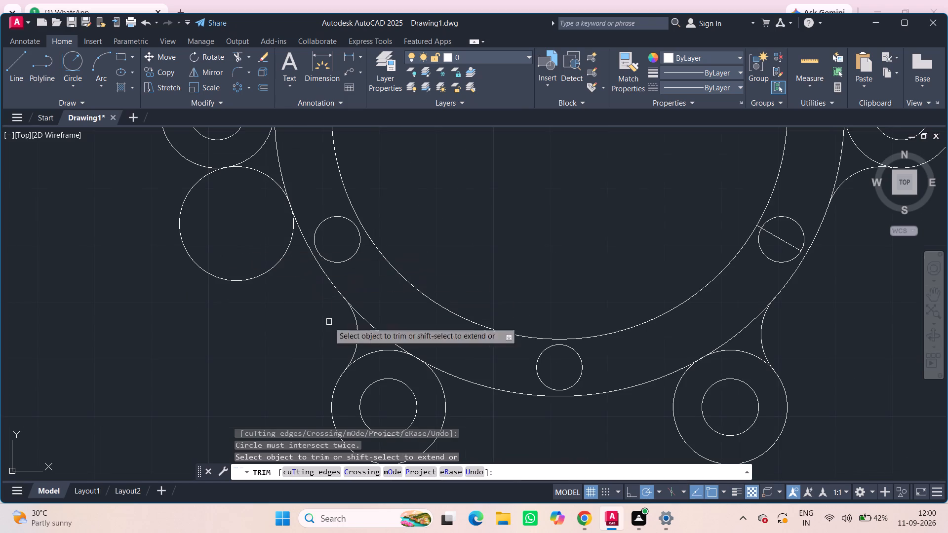
scroll(296, 160, "down", 1)
middle_click_drag(323, 233, 383, 329)
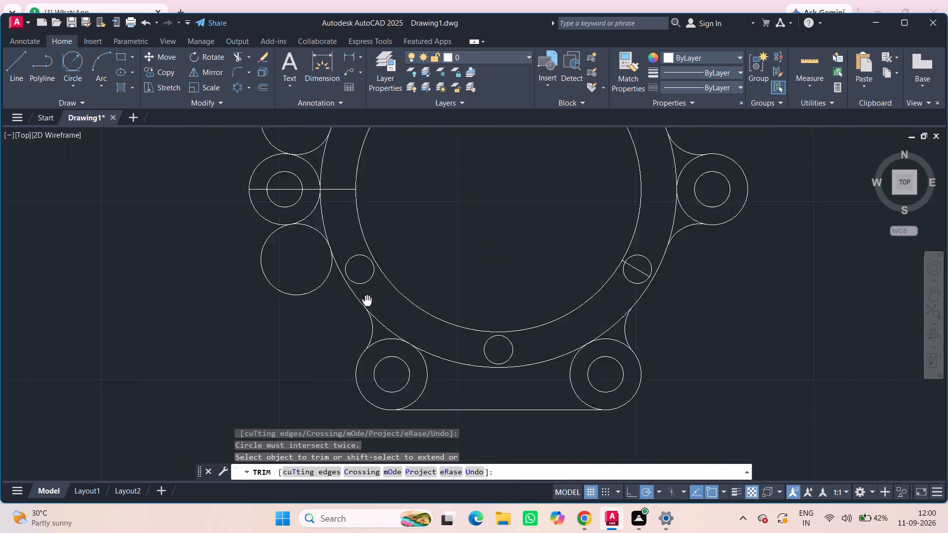
middle_click_drag(383, 329, 415, 379)
left_click(330, 378)
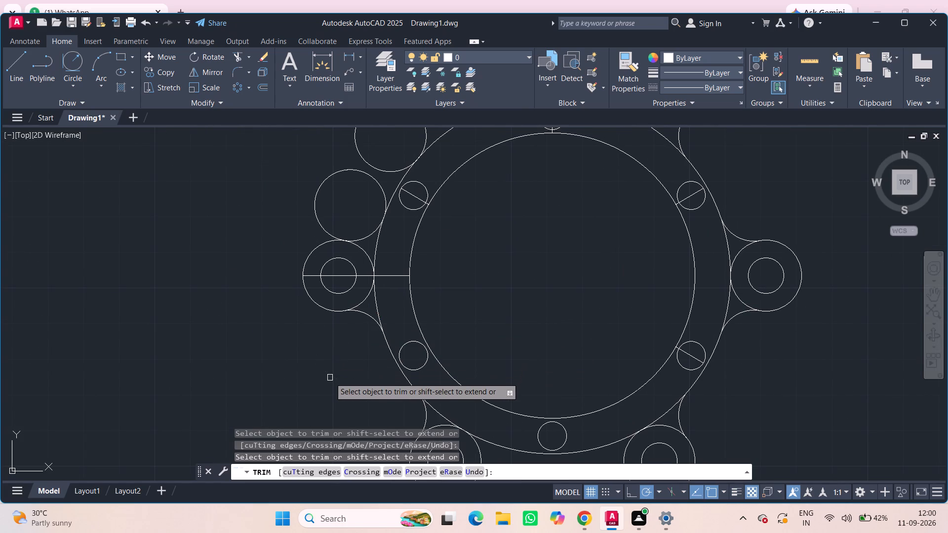
Trim away the horizontal line running through the left lug to the inner body circle.
left_click(314, 278)
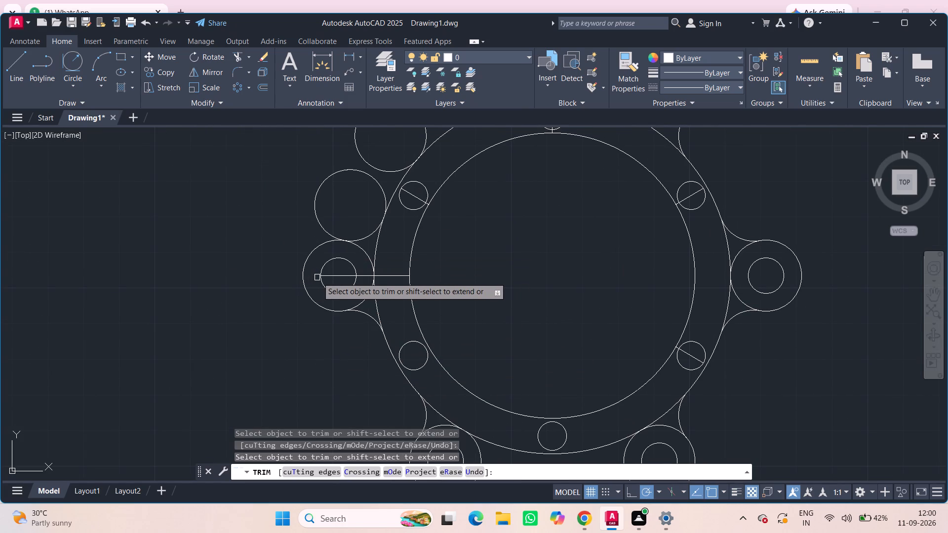
left_click(331, 275)
left_click(361, 275)
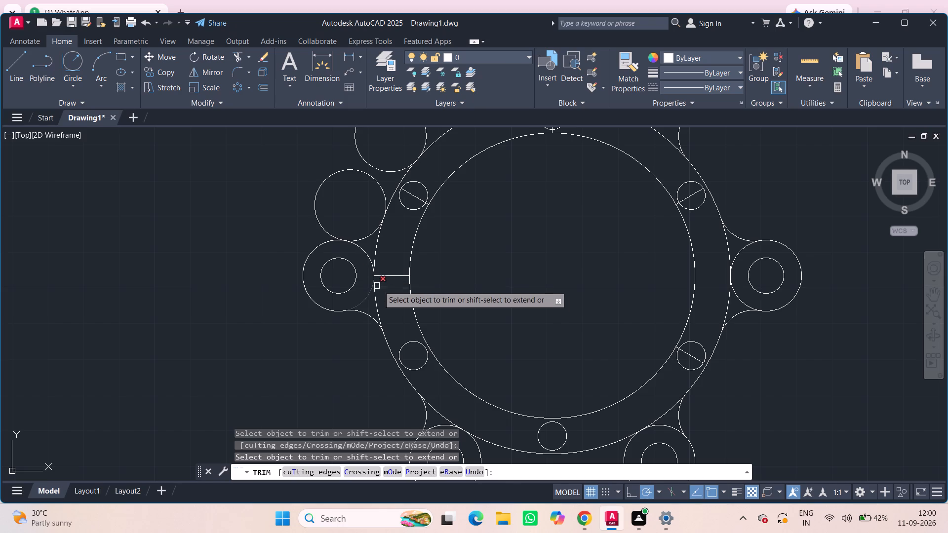
left_click(390, 273)
Trim away the diagonal line crossing the ring's upper-left hole, including its stub at the inner body circle.
left_click(414, 197)
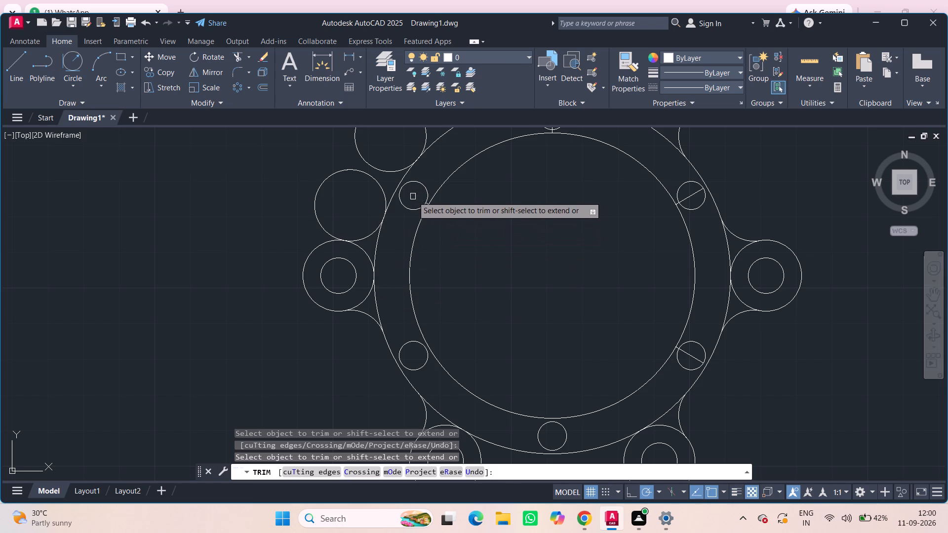
scroll(413, 197, "up", 3)
left_click(468, 227)
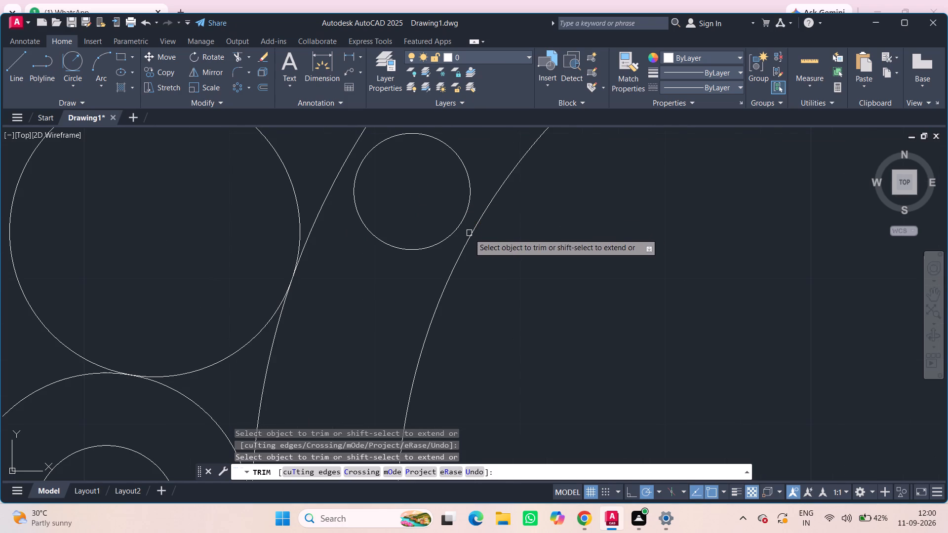
Trim the two radius 10 circles between the left and upper-left lugs, leaving only their blend arcs.
scroll(469, 235, "down", 2)
scroll(359, 190, "down", 1)
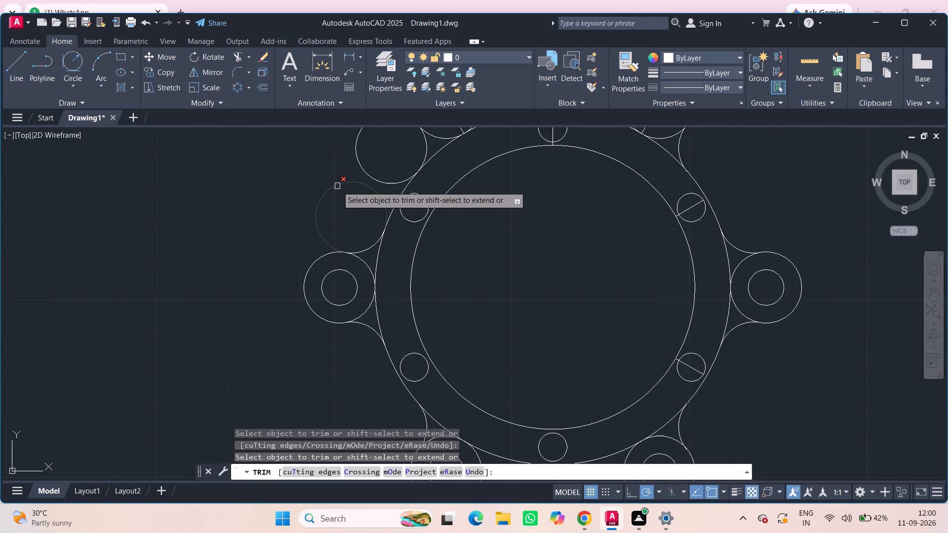
left_click(337, 186)
left_click(363, 168)
scroll(489, 251, "down", 2)
middle_click_drag(495, 252, 495, 254)
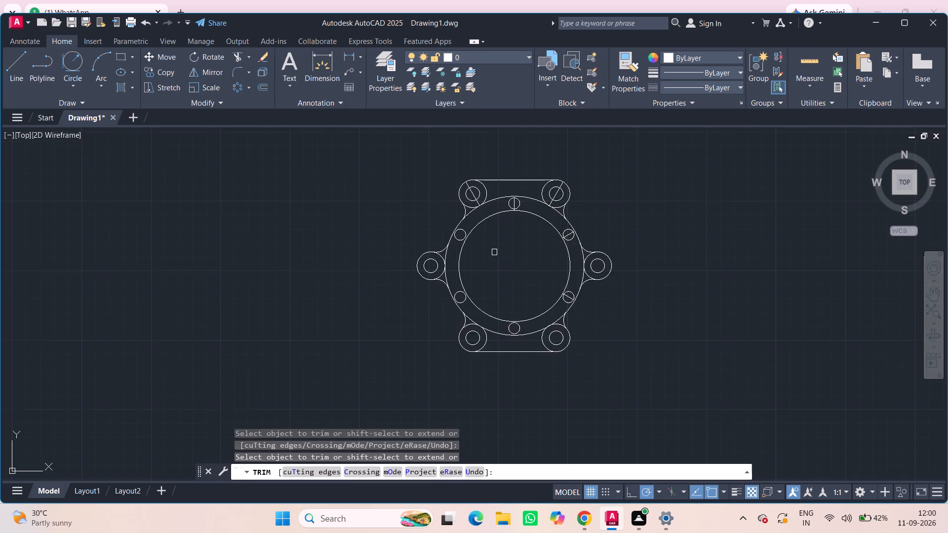
Trim away the diagonal line crossing the upper-left lug, including the segments inside and outside its hole.
middle_click_drag(495, 254, 439, 337)
scroll(418, 293, "up", 4)
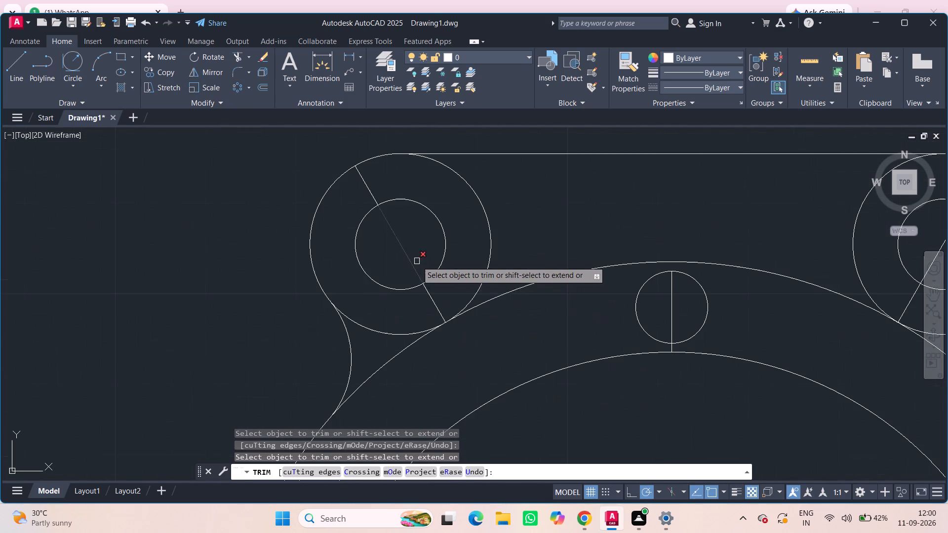
left_click(403, 257)
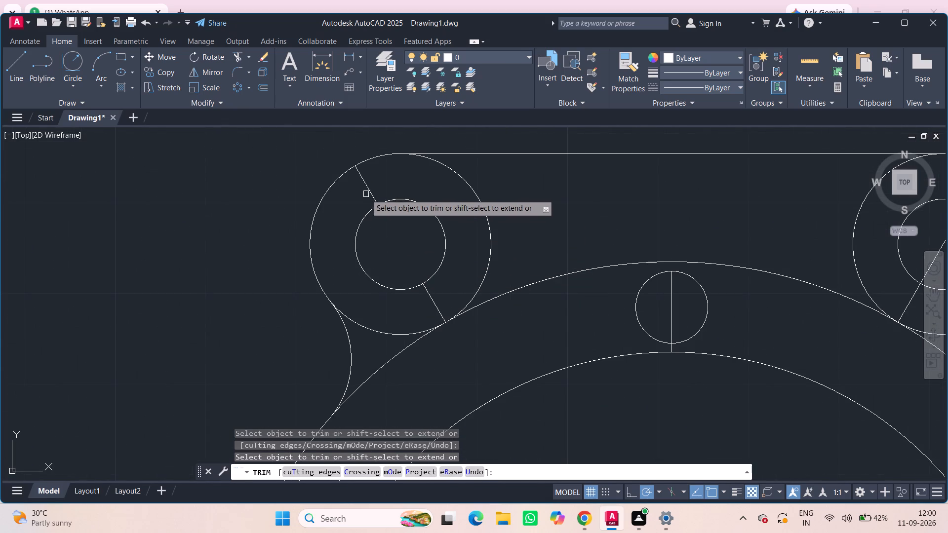
left_click(369, 193)
left_click(438, 307)
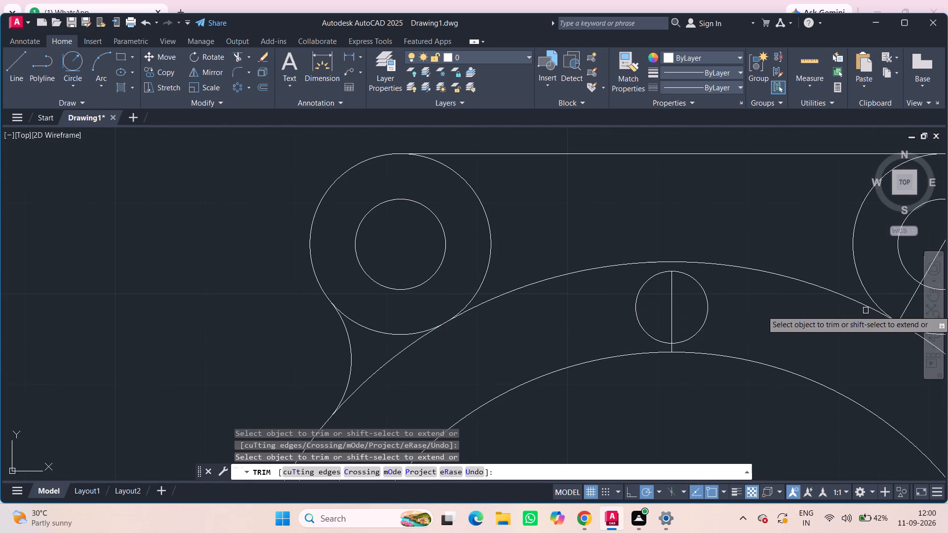
Trim away the vertical line crossing the ring's top hole, including its stub at the inner body circle.
middle_click_drag(815, 315, 533, 238)
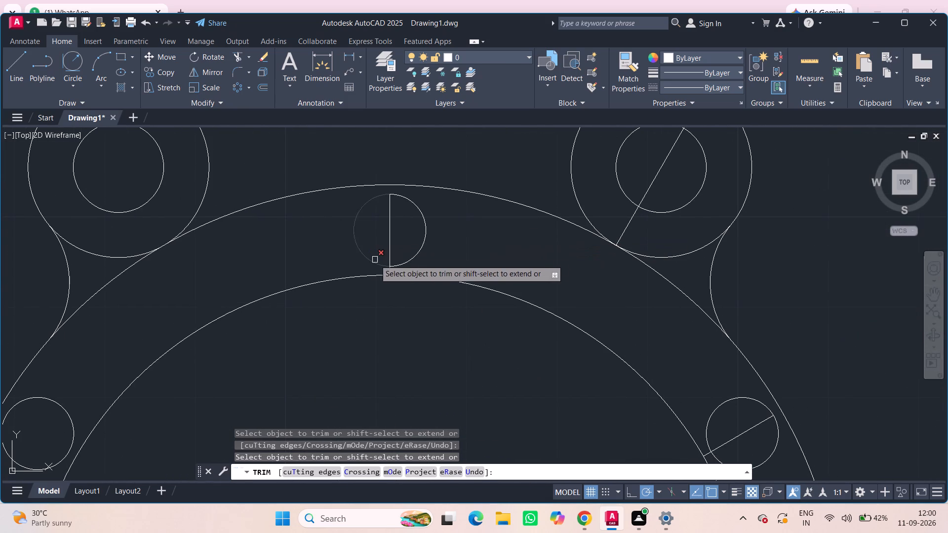
left_click(389, 242)
left_click(389, 242)
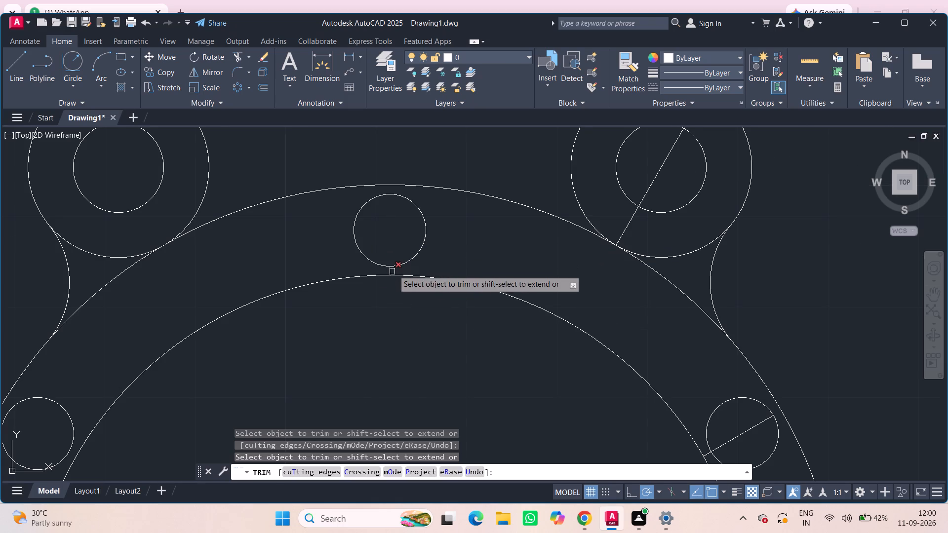
scroll(393, 270, "up", 2)
left_click(385, 271)
left_click(385, 272)
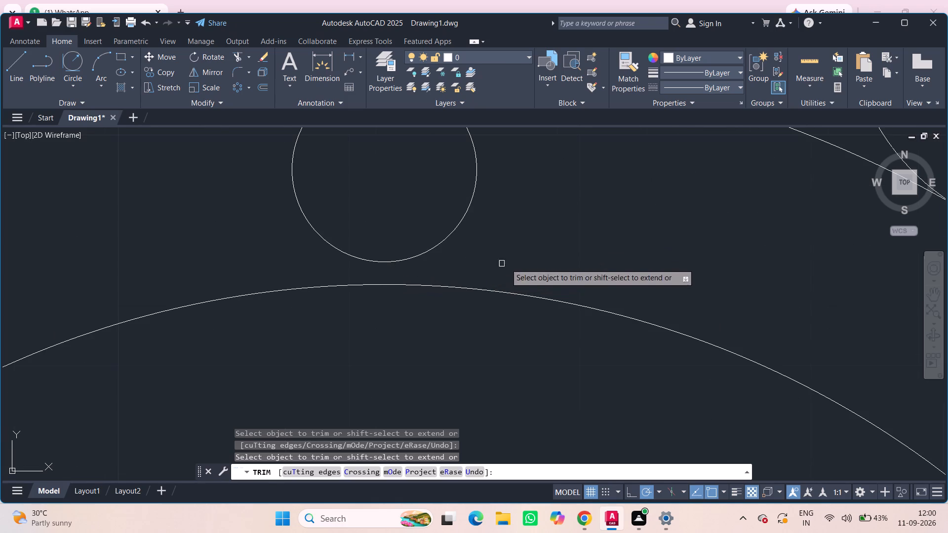
Trim away the diagonal line crossing the upper-right lug and its hole.
scroll(517, 272, "down", 3)
left_click(657, 219)
left_click(677, 181)
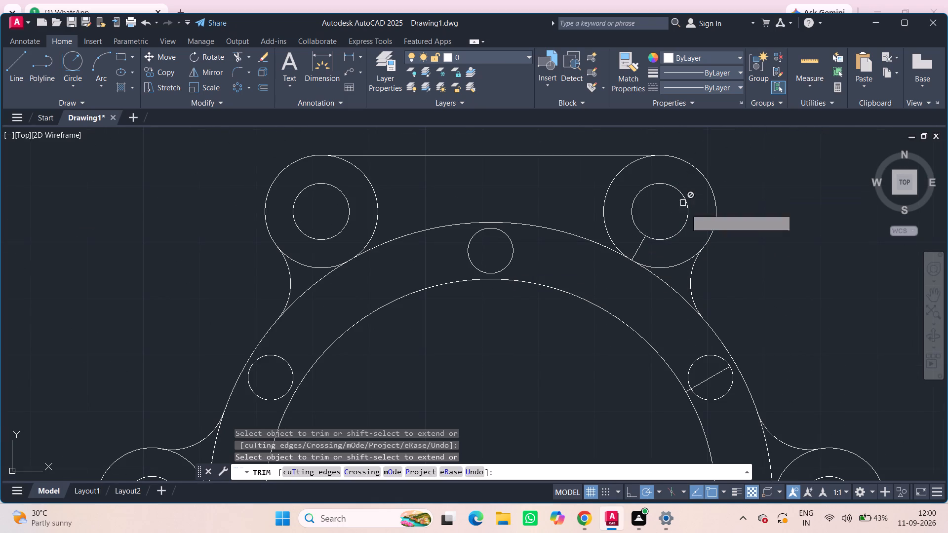
left_click(635, 249)
Trim away the diagonal line crossing the ring's upper-right hole, including its stub at the inner body circle.
scroll(654, 313, "down", 1)
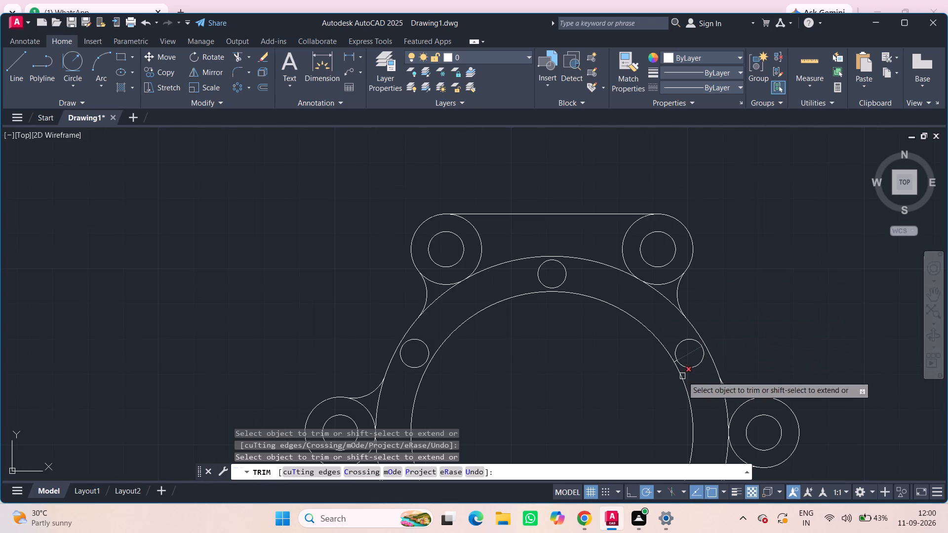
scroll(673, 366, "up", 2)
left_click(682, 361)
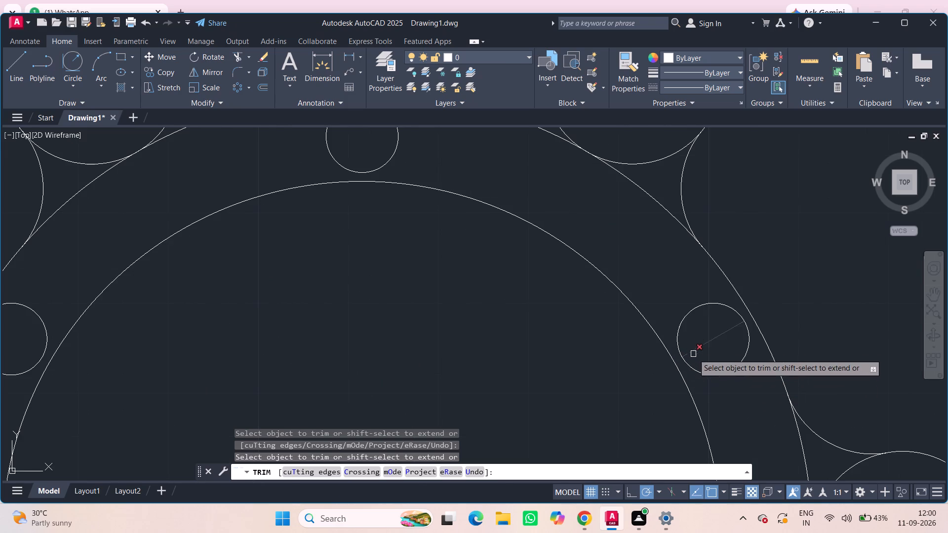
left_click(694, 346)
Trim away the diagonal line crossing the ring's lower-right hole, including its stub at the inner body circle.
scroll(672, 384, "down", 4)
middle_click_drag(685, 428, 665, 328)
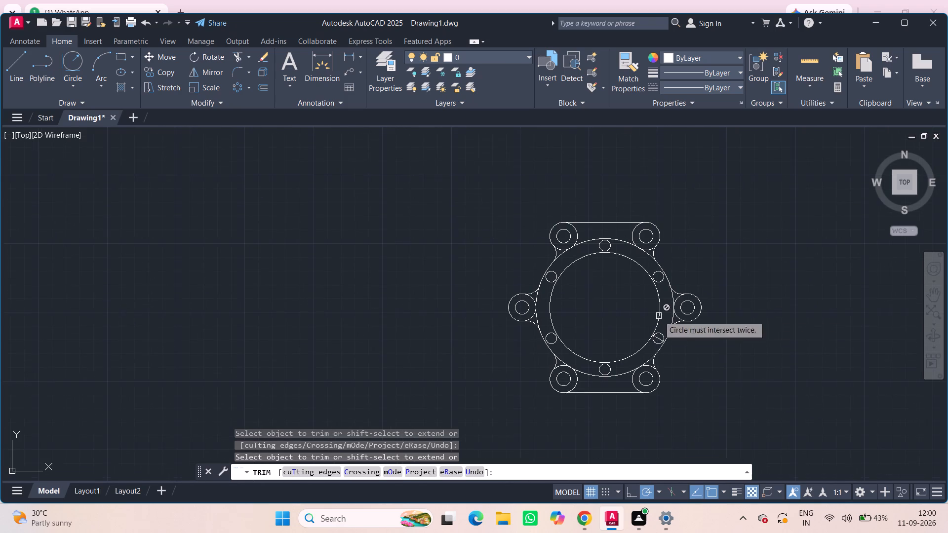
scroll(665, 341, "up", 3)
left_click(642, 336)
scroll(631, 335, "up", 1)
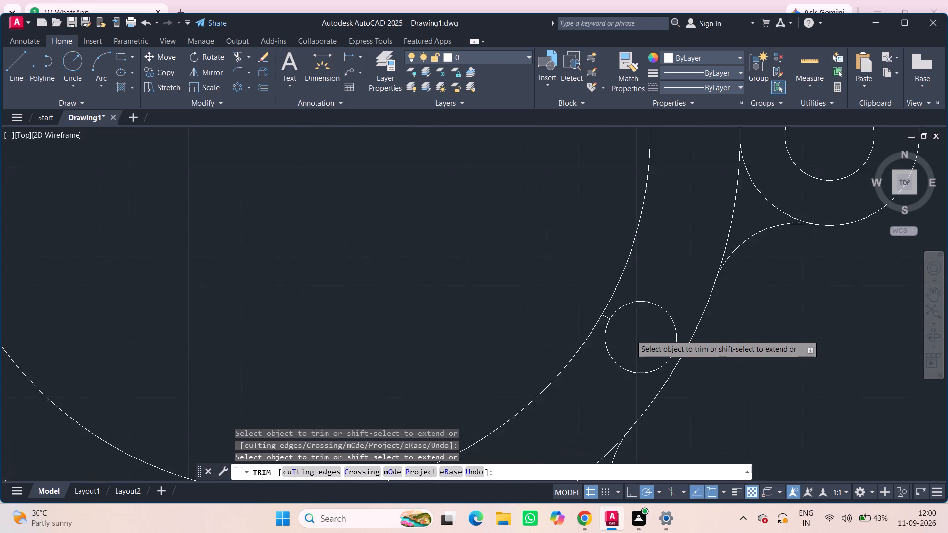
scroll(631, 335, "up", 1)
left_click(591, 307)
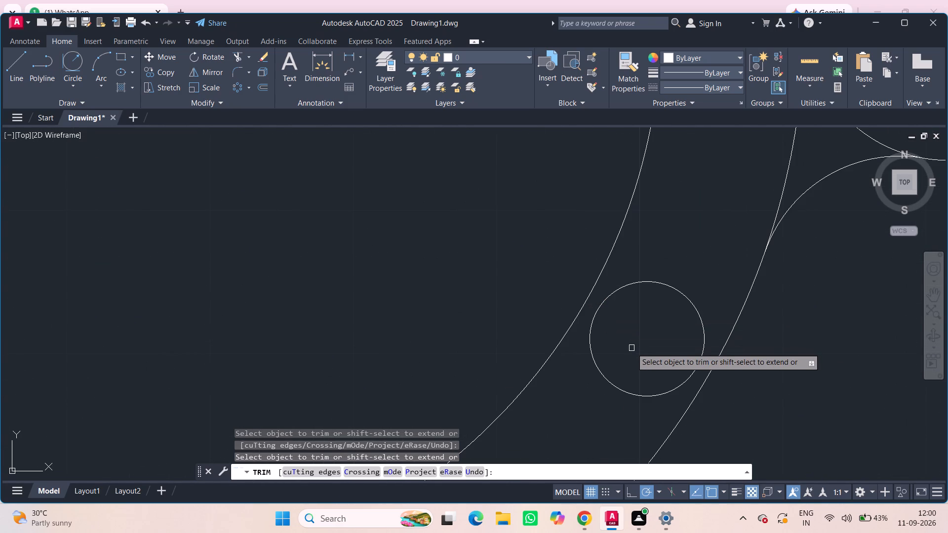
Add radius dimensions to the upper-right lug's outer circle and its hole, placing both outside the lug.
scroll(631, 347, "down", 4)
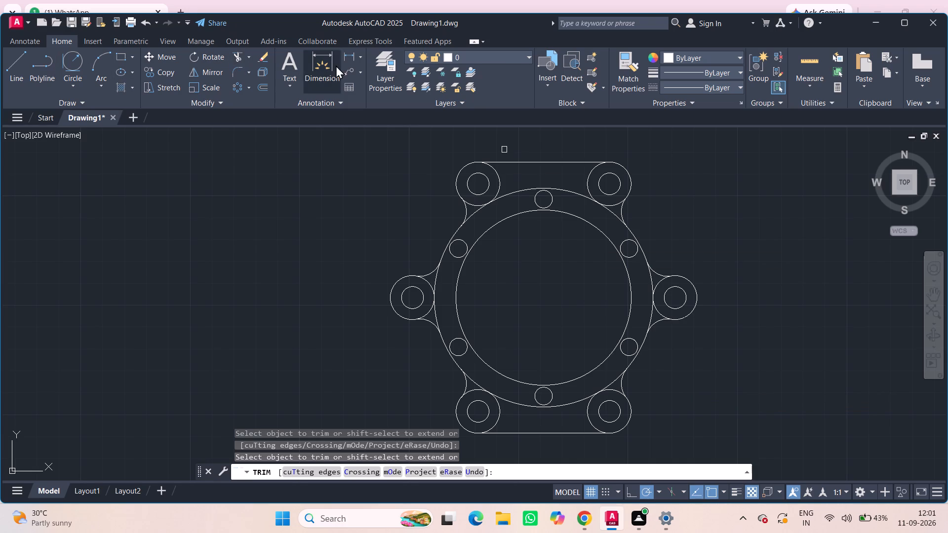
left_click(361, 54)
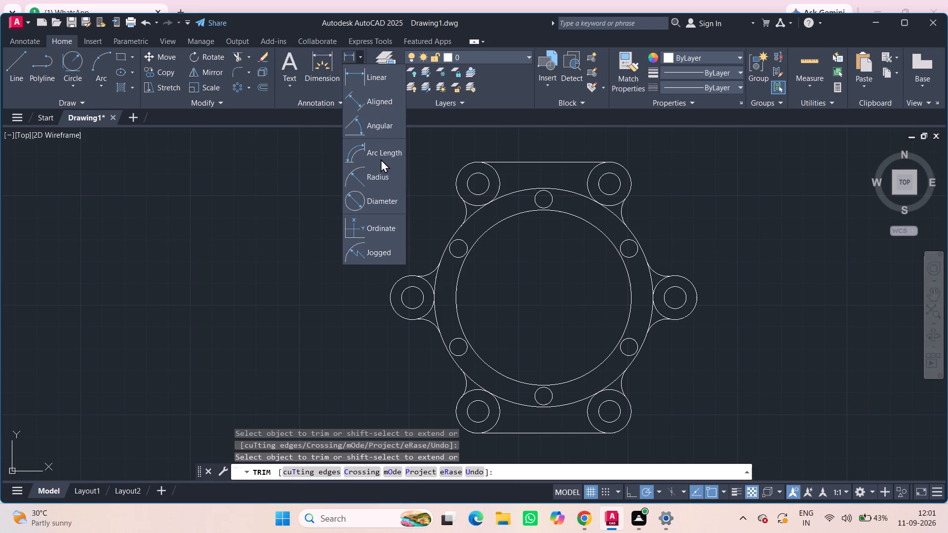
left_click(382, 180)
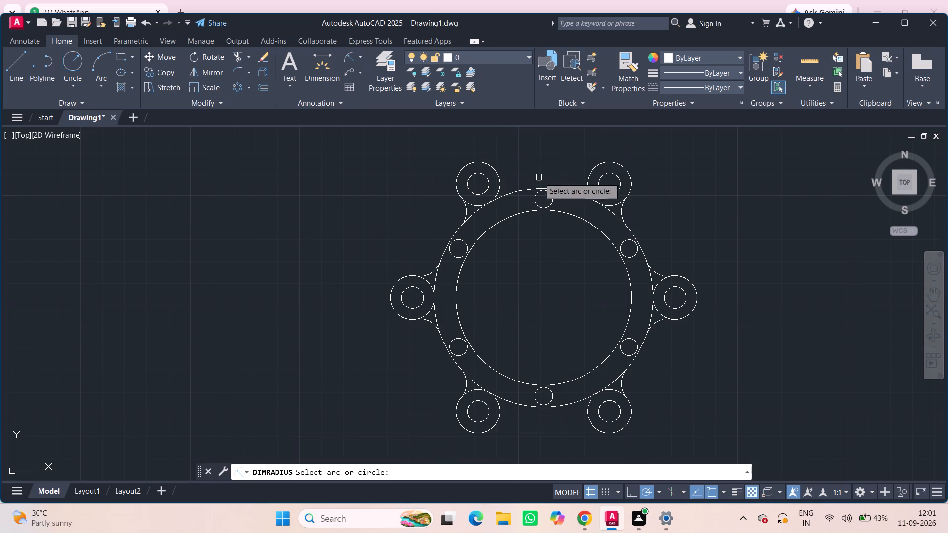
left_click(624, 166)
left_click(651, 164)
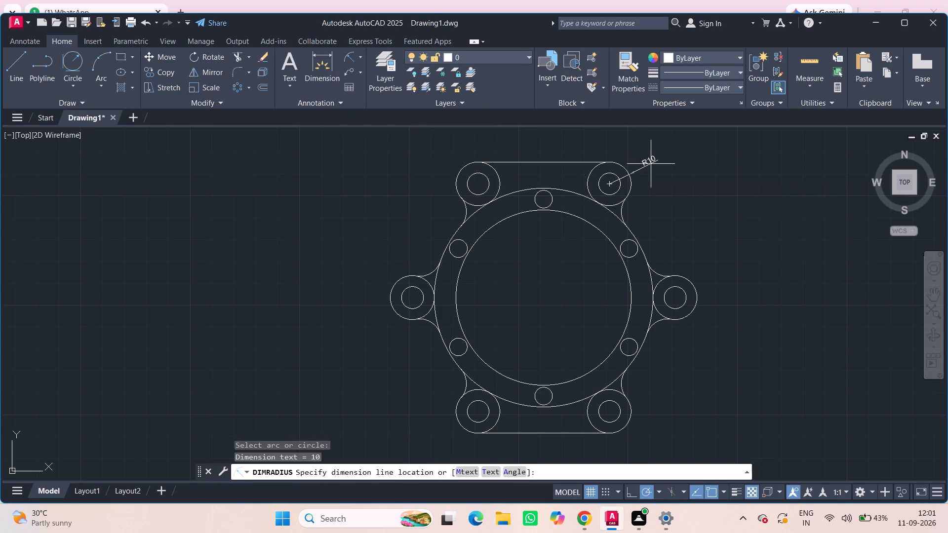
left_click(620, 181)
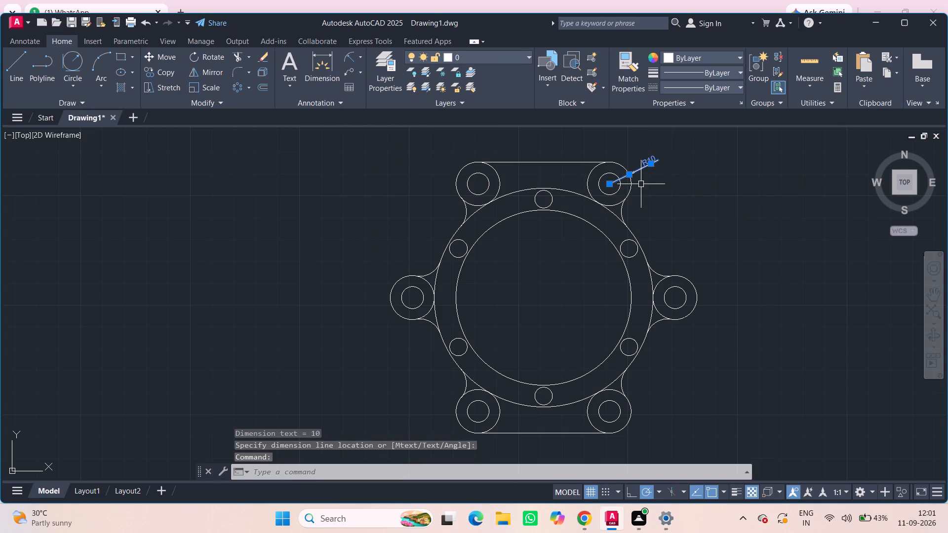
key("Escape")
key("space")
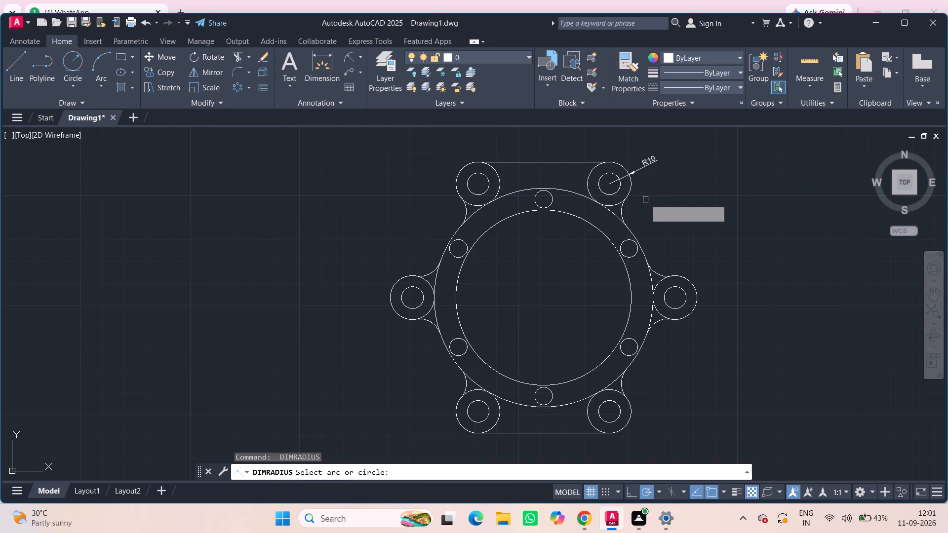
left_click(618, 186)
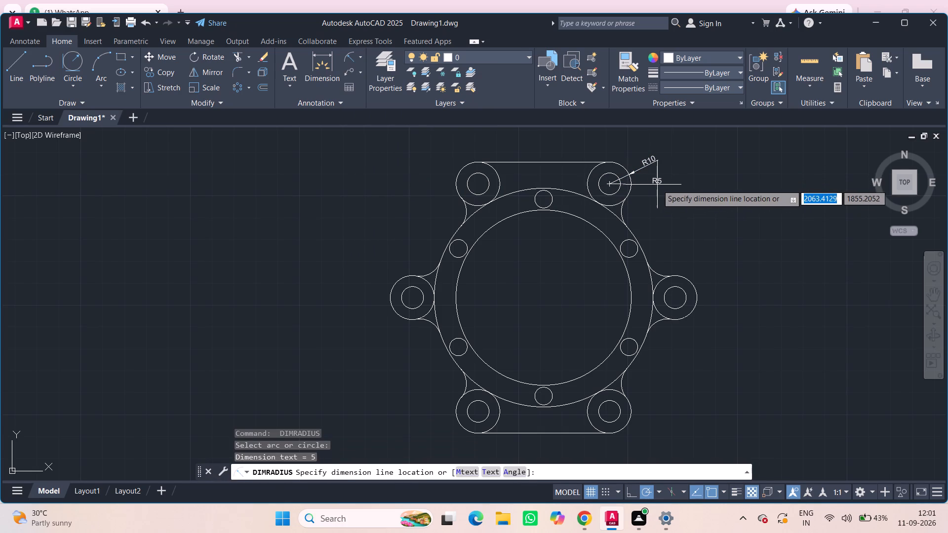
left_click(657, 185)
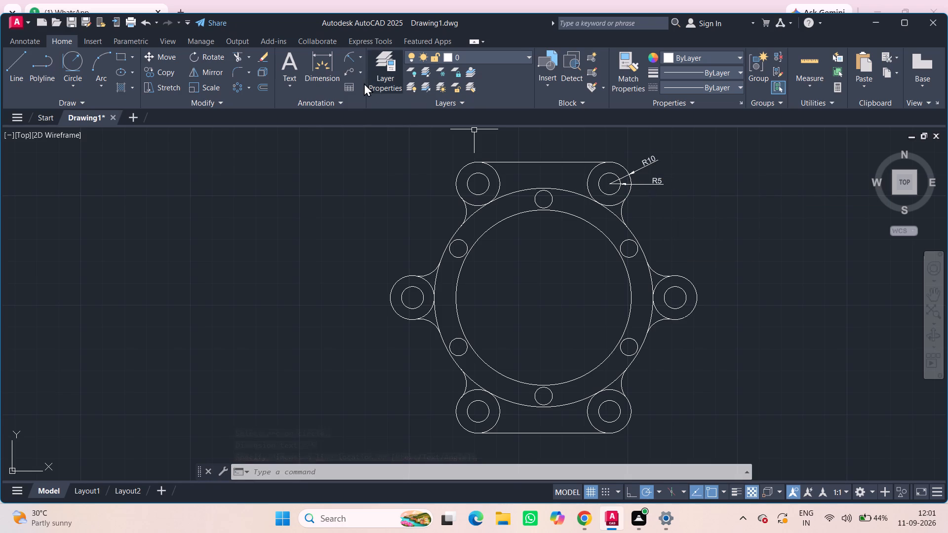
Add radius dimensions to the blend arc below the upper-right lug and to the ring's outer circle.
left_click(348, 58)
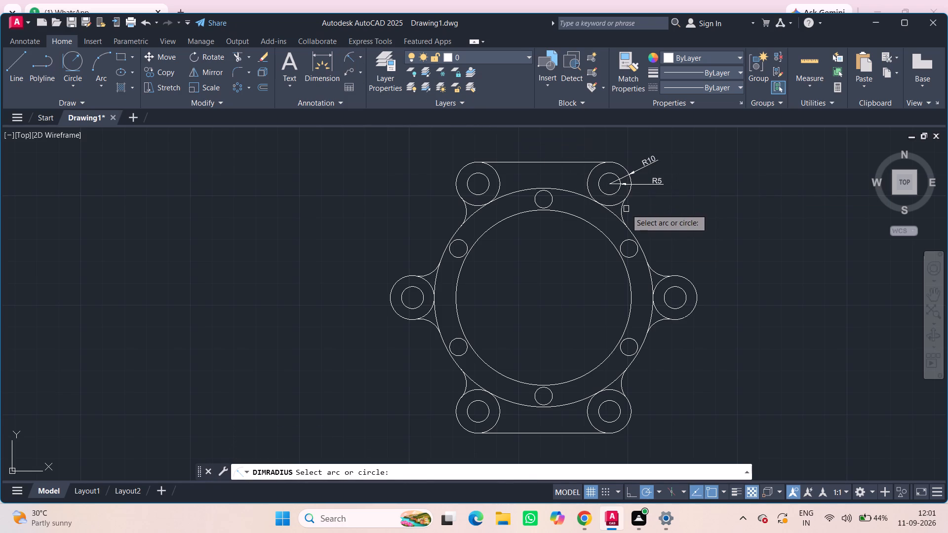
left_click(623, 209)
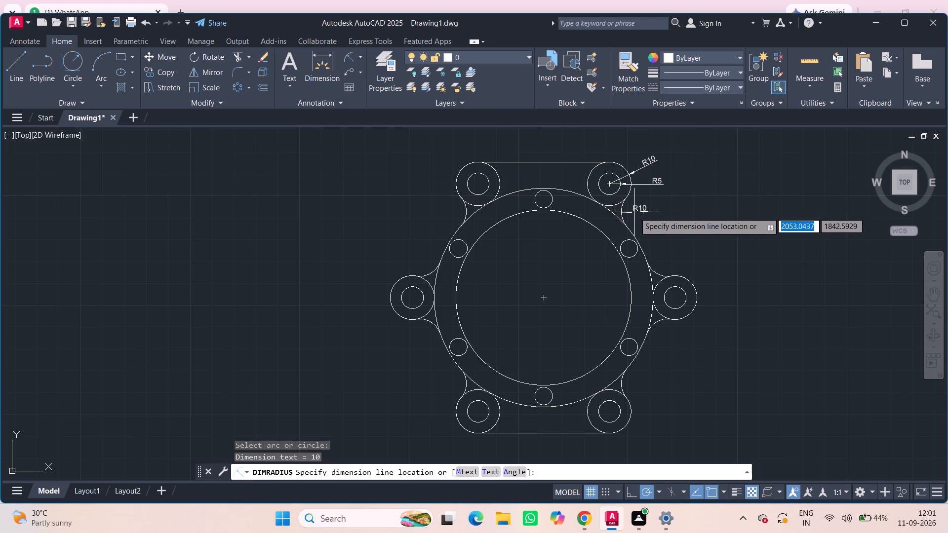
left_click(634, 212)
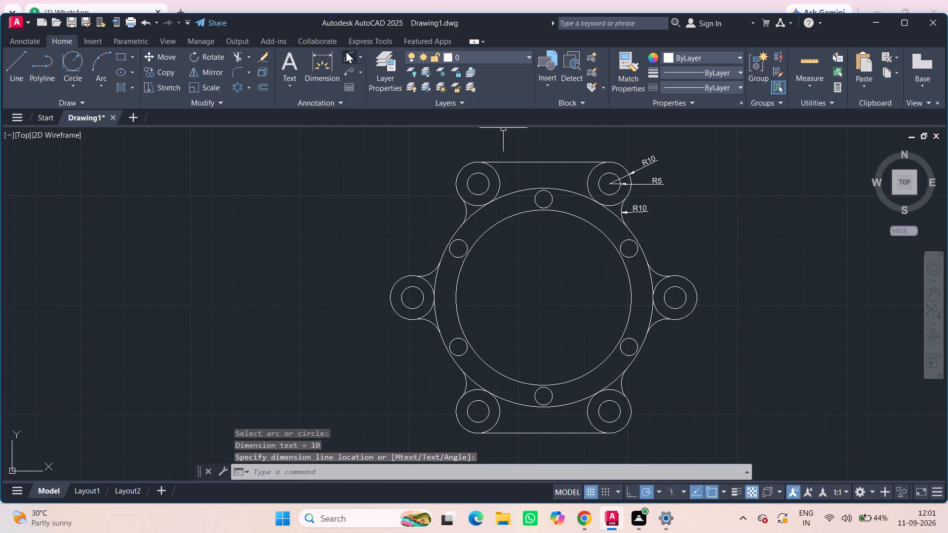
left_click(347, 50)
left_click(634, 235)
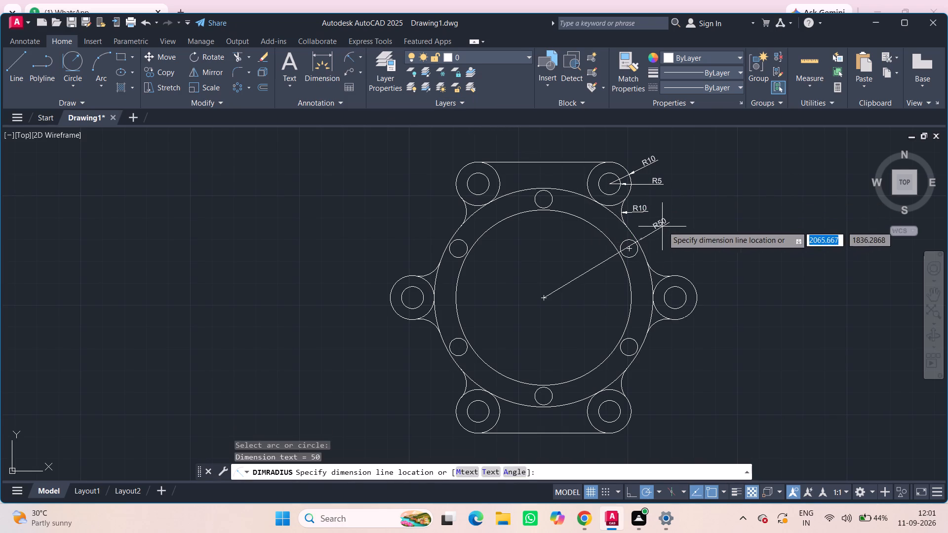
left_click(664, 226)
Add radius dimensions to the ring's upper-right hole and to the inner body circle, placed outside the part.
left_click(355, 60)
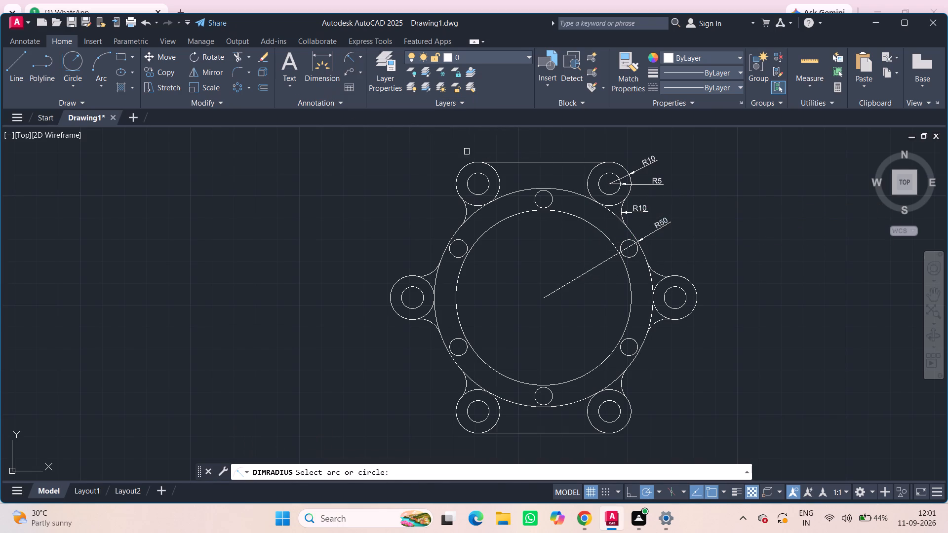
left_click(635, 258)
left_click(680, 249)
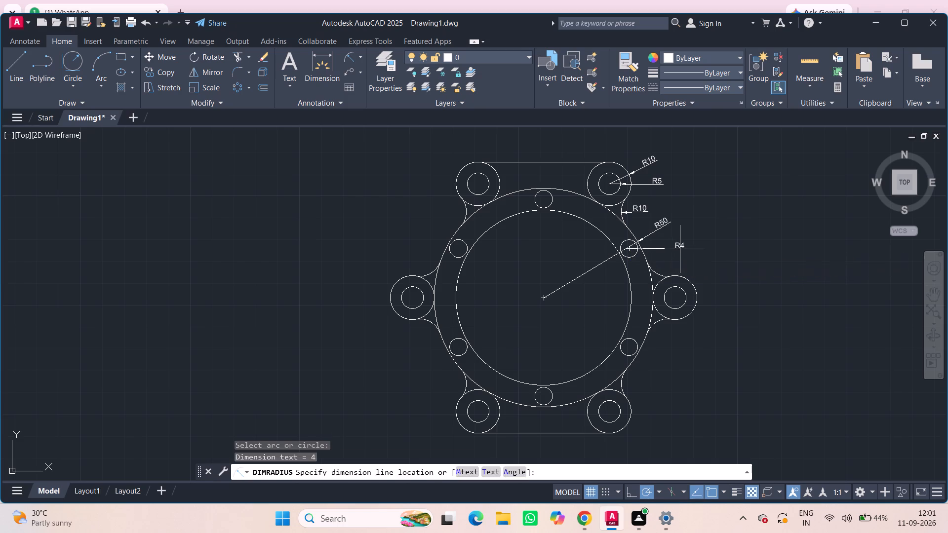
left_click(352, 60)
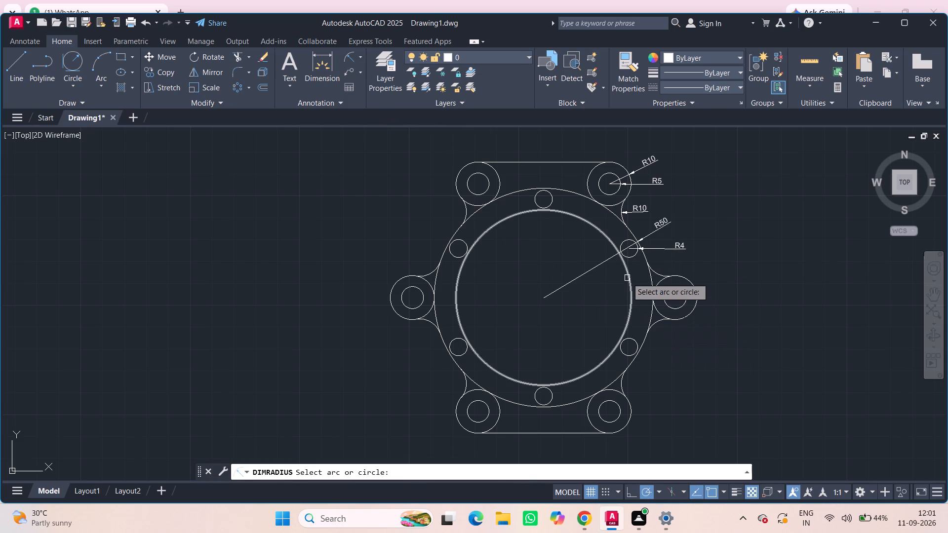
left_click(627, 271)
left_click(712, 255)
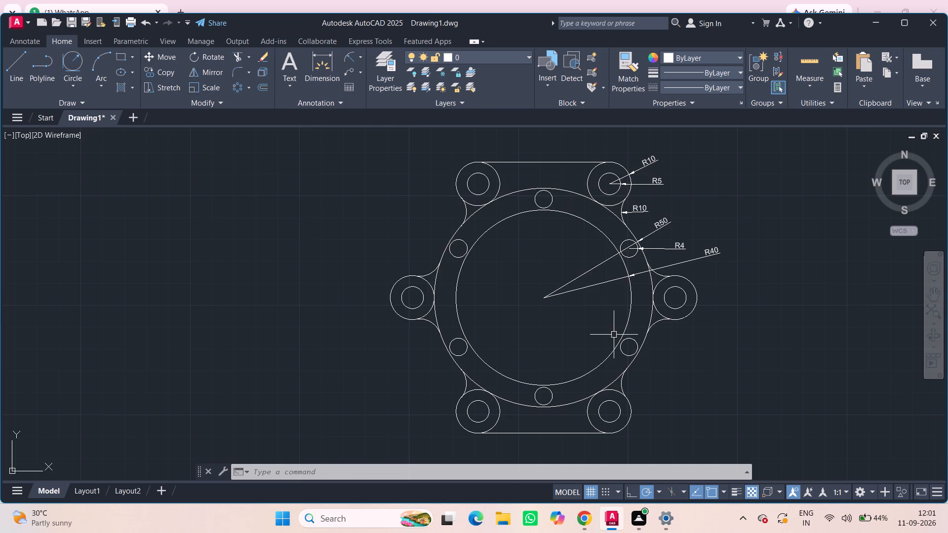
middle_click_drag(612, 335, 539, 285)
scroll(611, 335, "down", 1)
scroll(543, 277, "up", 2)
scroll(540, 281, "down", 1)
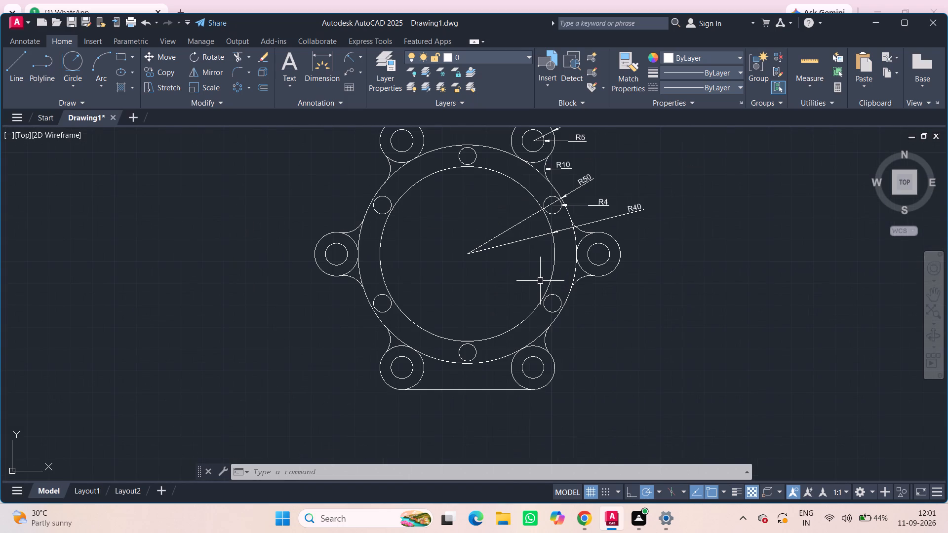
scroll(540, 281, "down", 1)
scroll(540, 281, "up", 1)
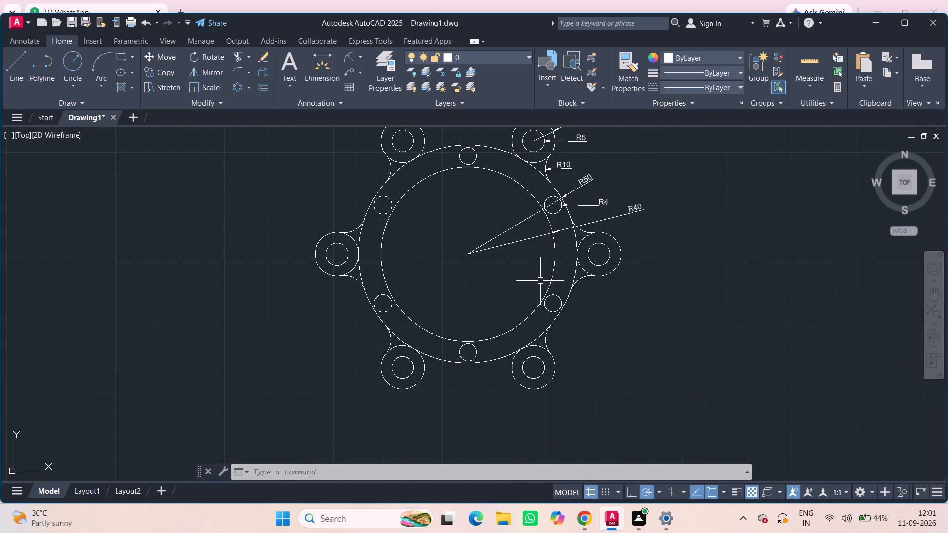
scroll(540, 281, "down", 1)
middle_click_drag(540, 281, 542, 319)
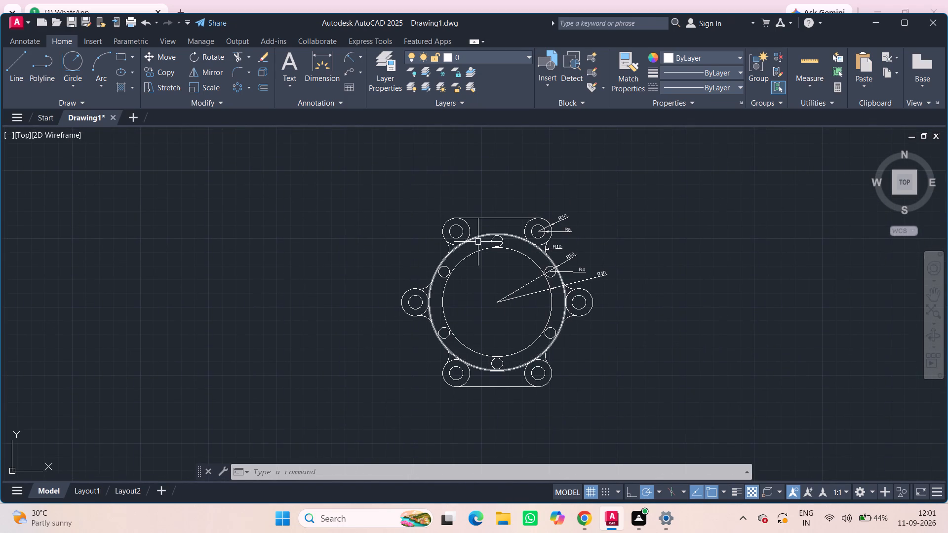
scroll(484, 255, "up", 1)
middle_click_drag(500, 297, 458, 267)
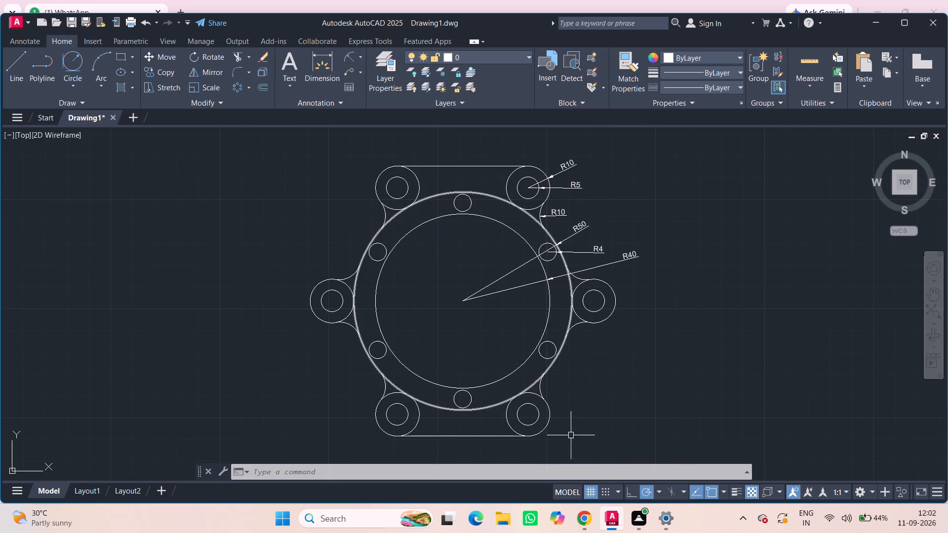
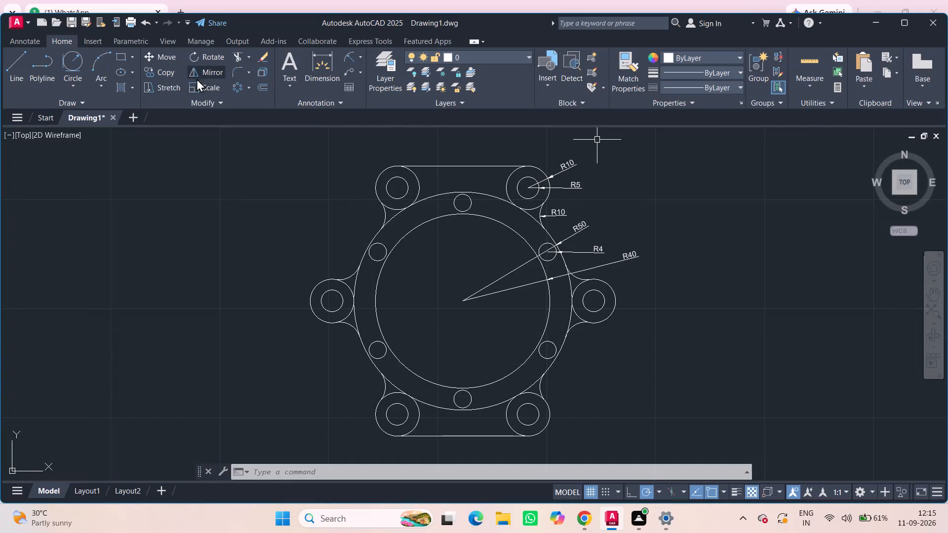
Start a blue-and-yellow gradient hatch and fill the ring and the plate areas between the two upper and two lower lugs.
left_click(120, 87)
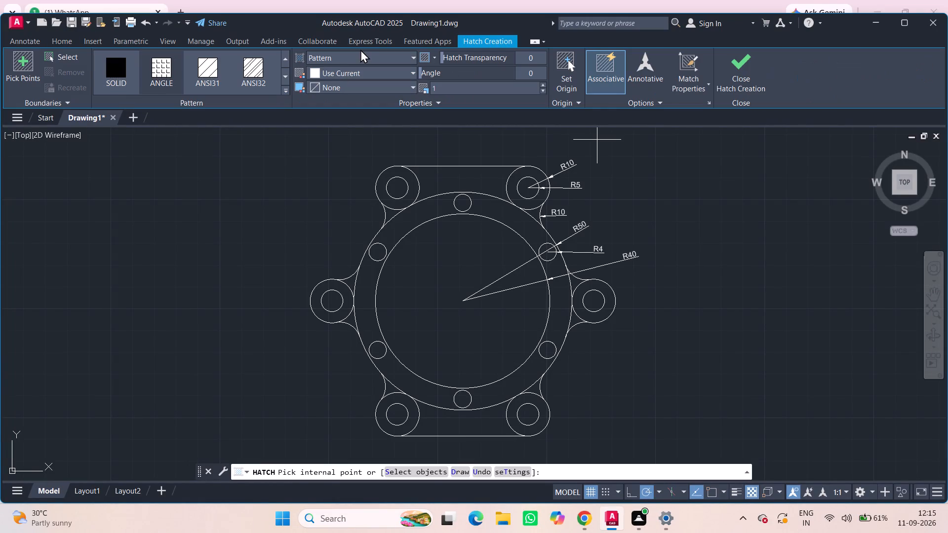
left_click(360, 56)
left_click(357, 82)
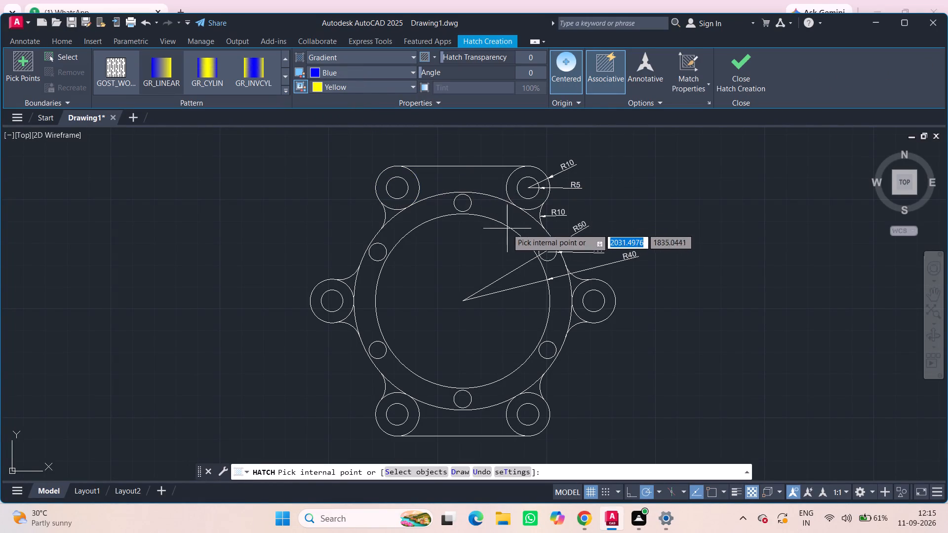
left_click(495, 208)
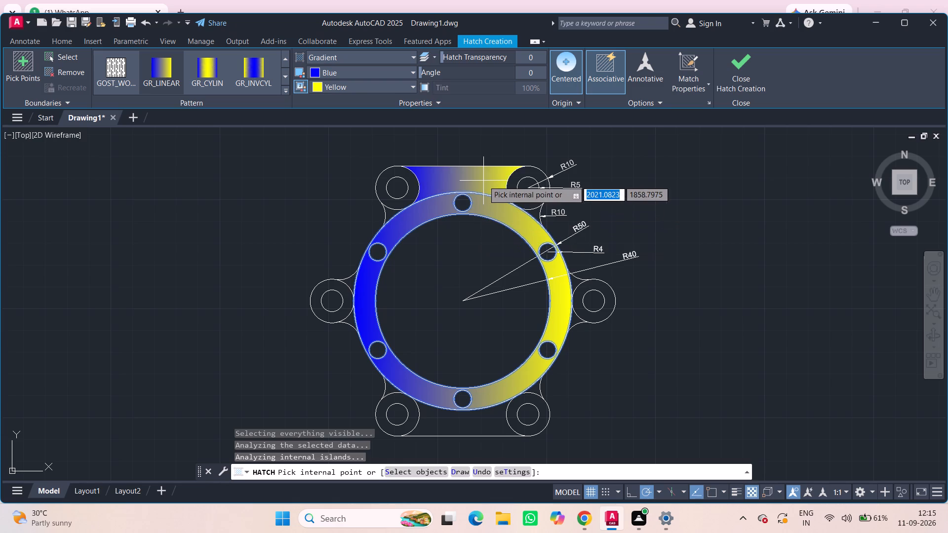
left_click(483, 181)
left_click(481, 417)
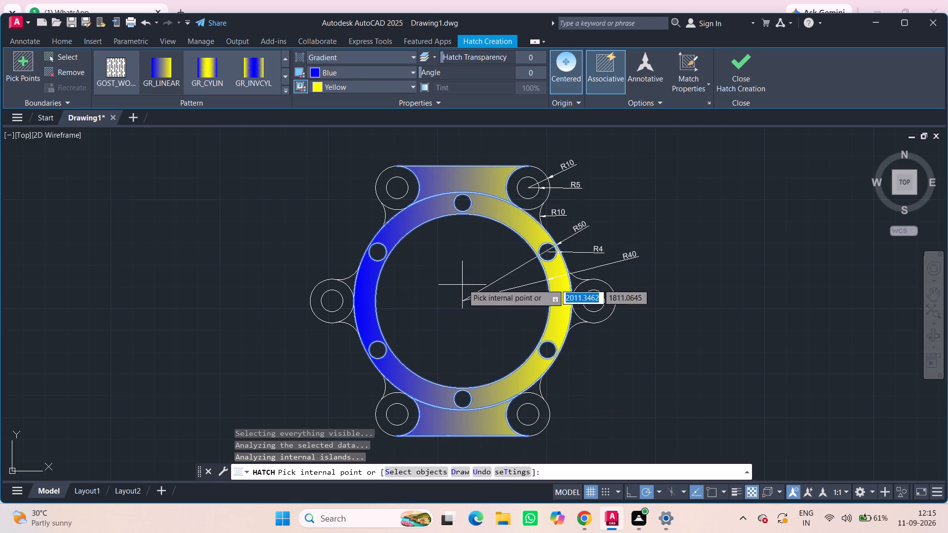
Add the blend area below the upper-left lug and both blend areas beside the left lug to the gradient fill.
scroll(468, 280, "up", 2)
left_click(341, 170)
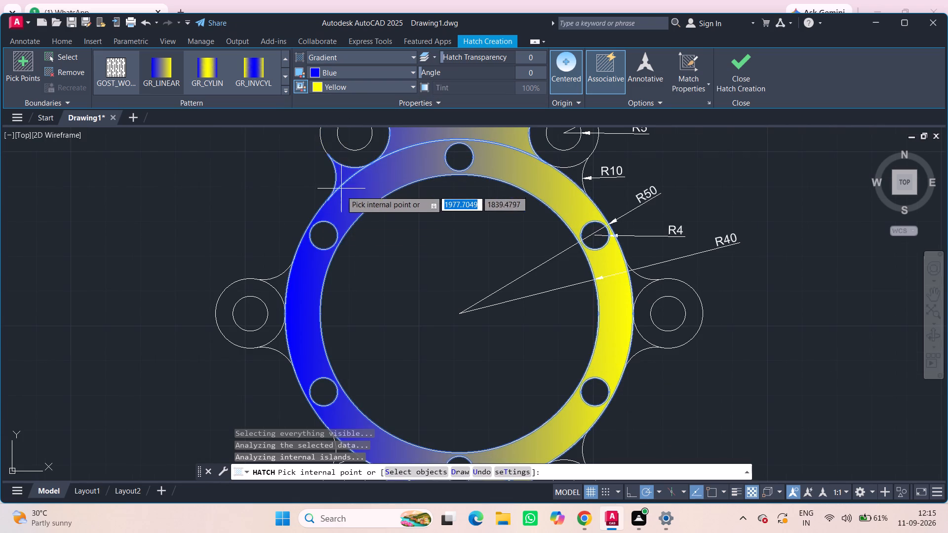
left_click(277, 283)
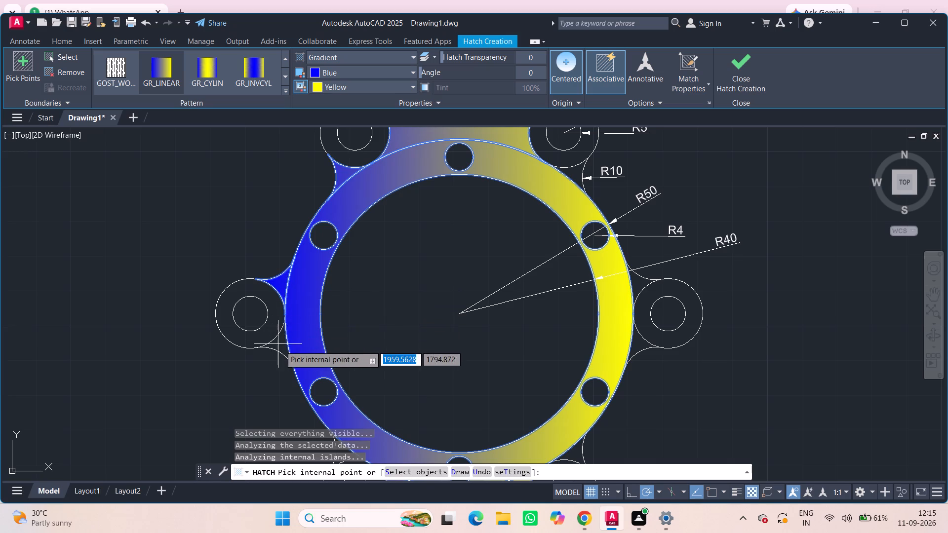
left_click(280, 345)
Switch the gradient pattern to GR_CYLIN and fill the blend below the upper-right lug and both blends beside the right lug.
left_click(213, 76)
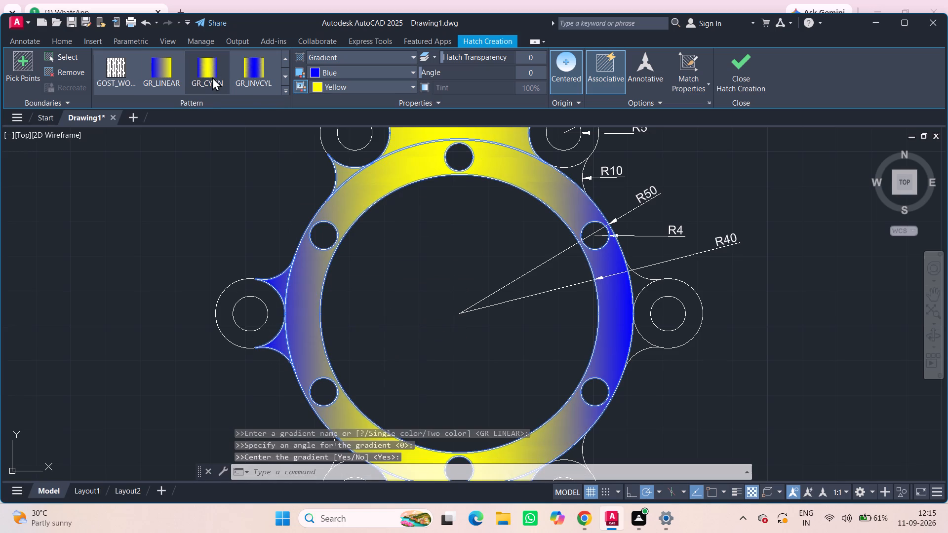
left_click(574, 171)
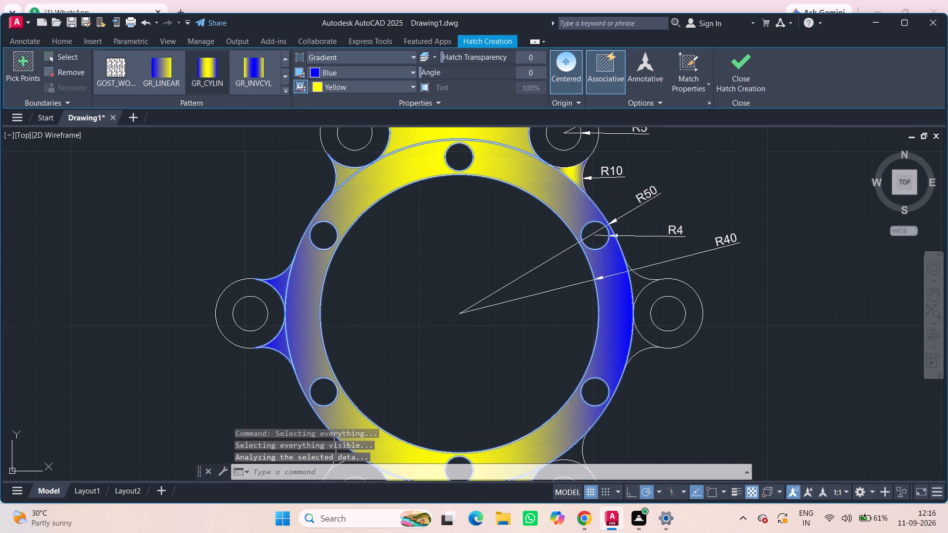
left_click(635, 283)
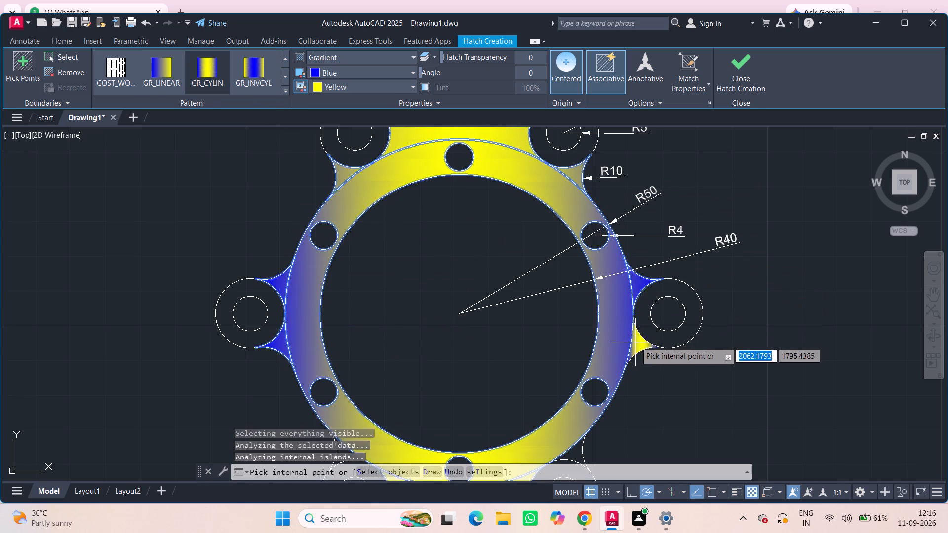
left_click(635, 342)
Fill the blend areas above the lower-left and lower-right lugs with the same gradient and finish the hatch.
scroll(557, 314, "down", 4)
scroll(557, 314, "up", 1)
scroll(531, 325, "down", 1)
middle_click_drag(531, 325, 526, 281)
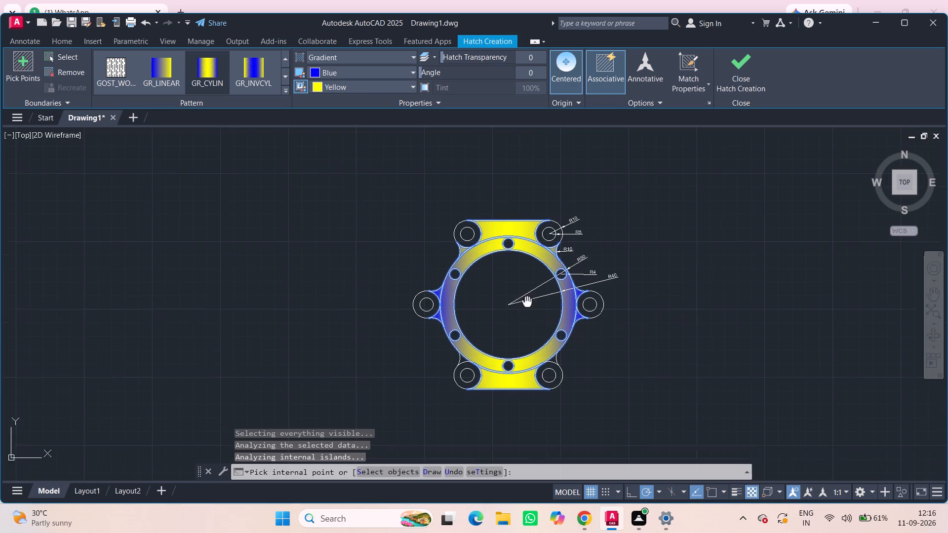
middle_click_drag(526, 281, 521, 253)
scroll(485, 275, "up", 2)
left_click(406, 341)
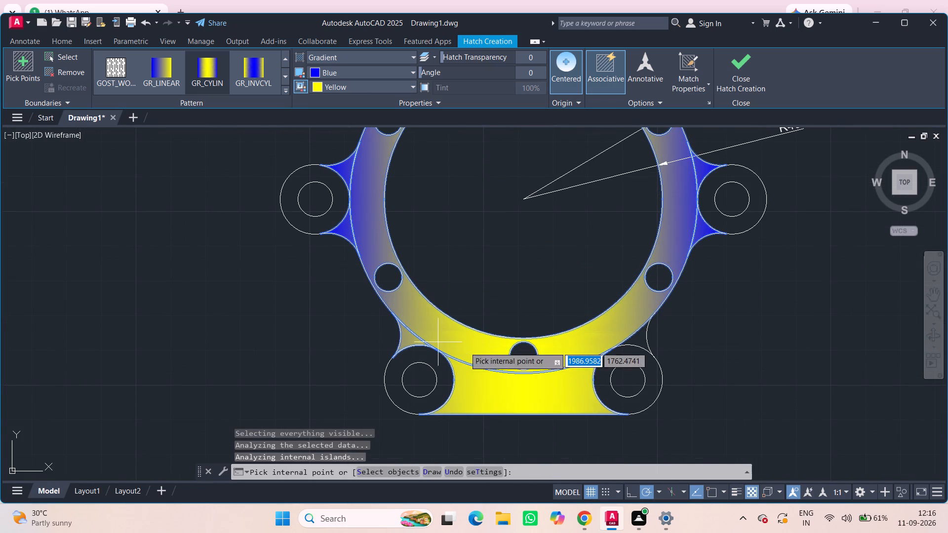
left_click(636, 339)
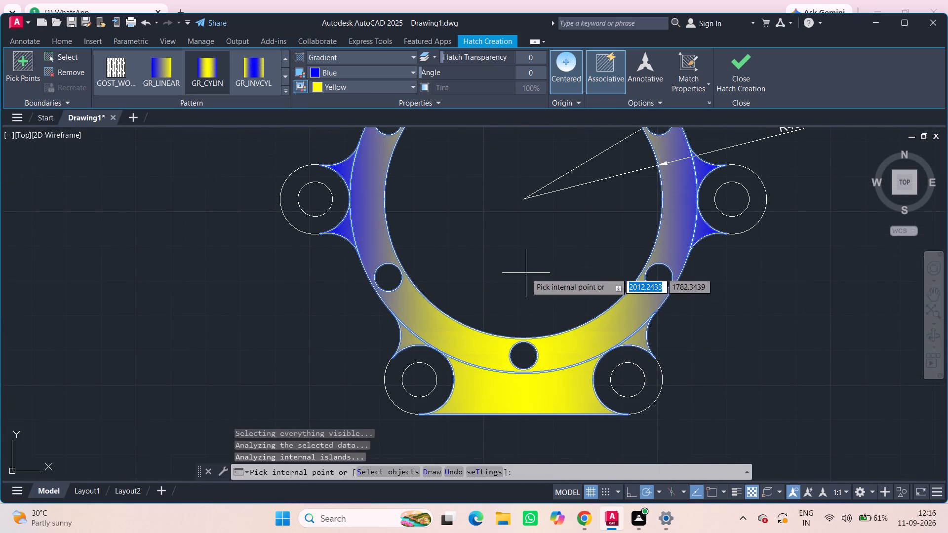
scroll(526, 273, "down", 2)
scroll(526, 269, "up", 1)
scroll(525, 269, "down", 2)
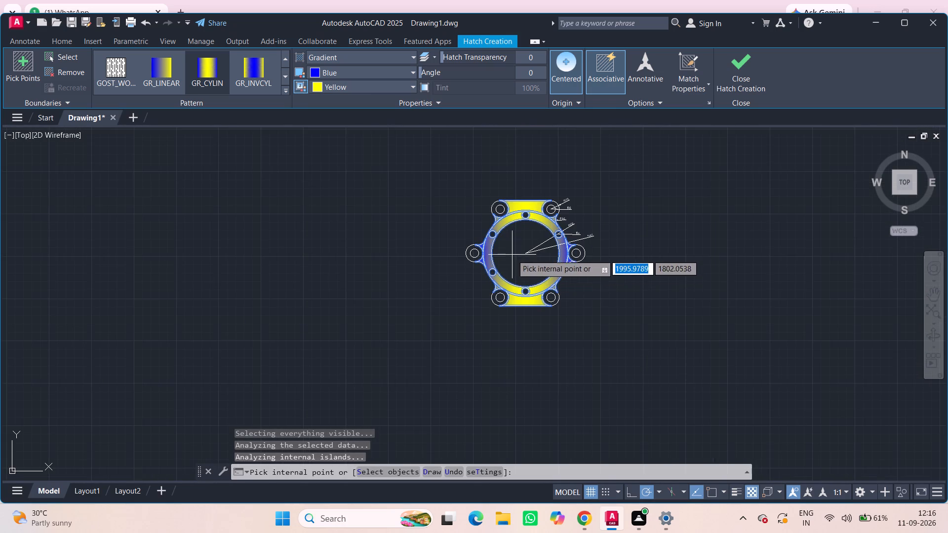
middle_click_drag(512, 255, 444, 260)
left_click(742, 53)
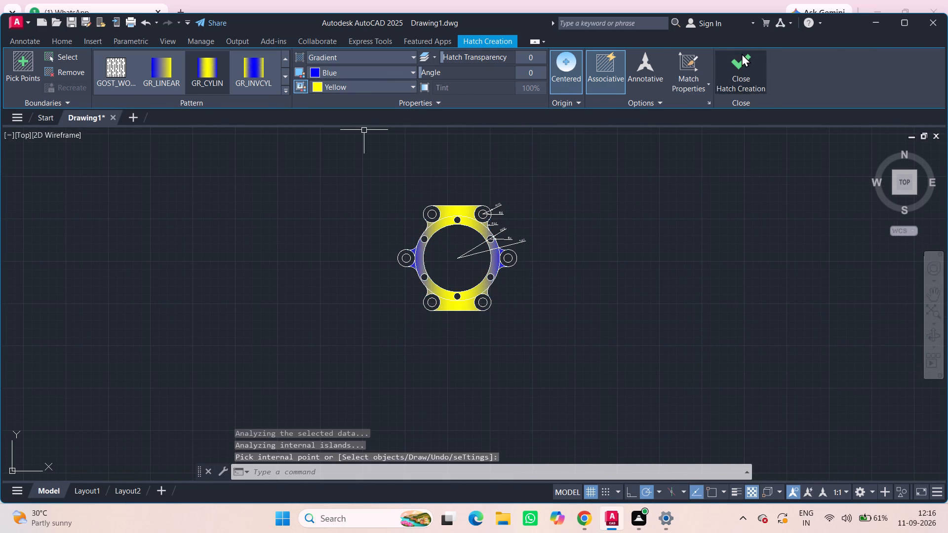
Set up a new gradient hatch in red and yellow, and fill the two upper lugs around their holes.
left_click(121, 84)
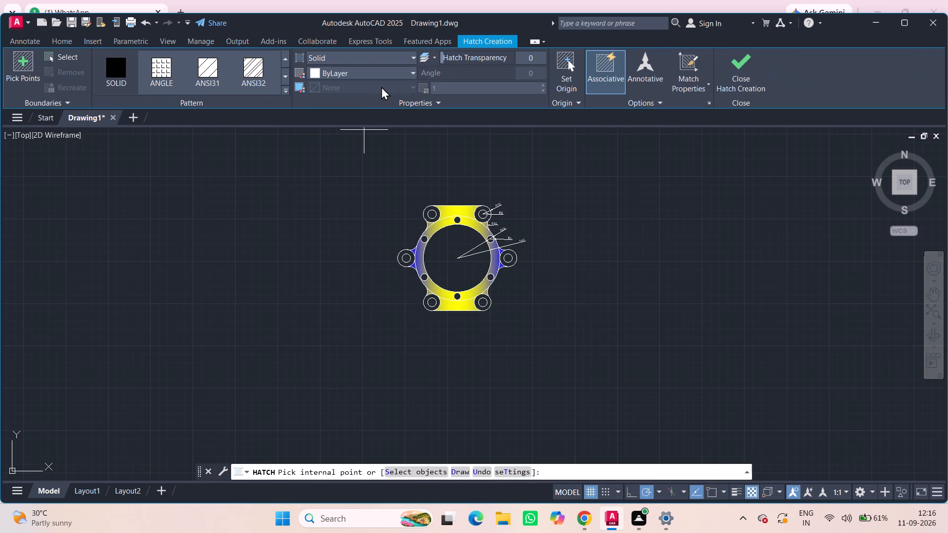
left_click(324, 66)
left_click(331, 55)
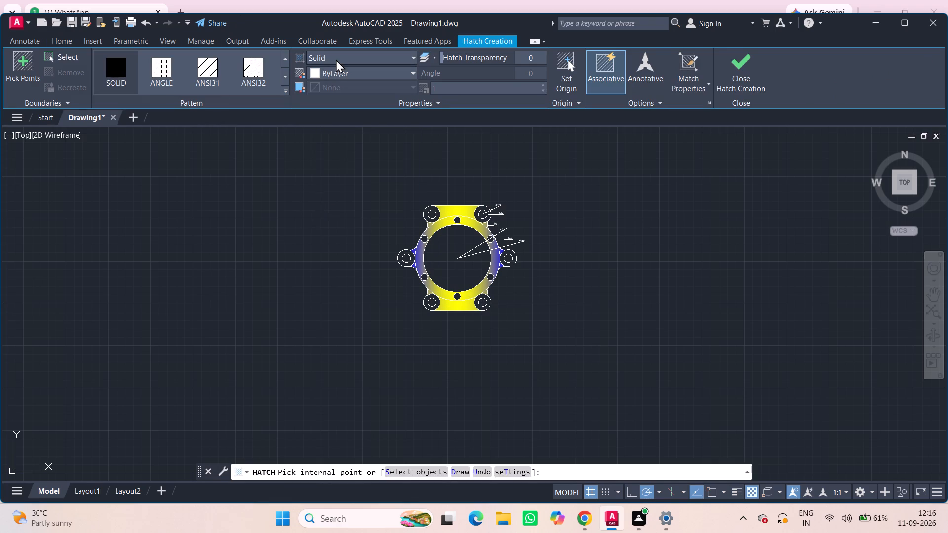
left_click(336, 59)
left_click(332, 81)
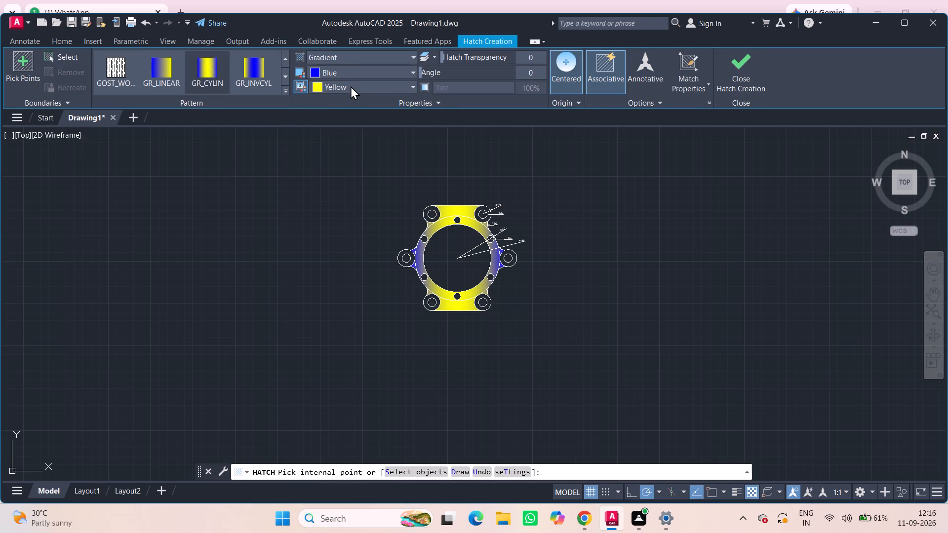
left_click(363, 66)
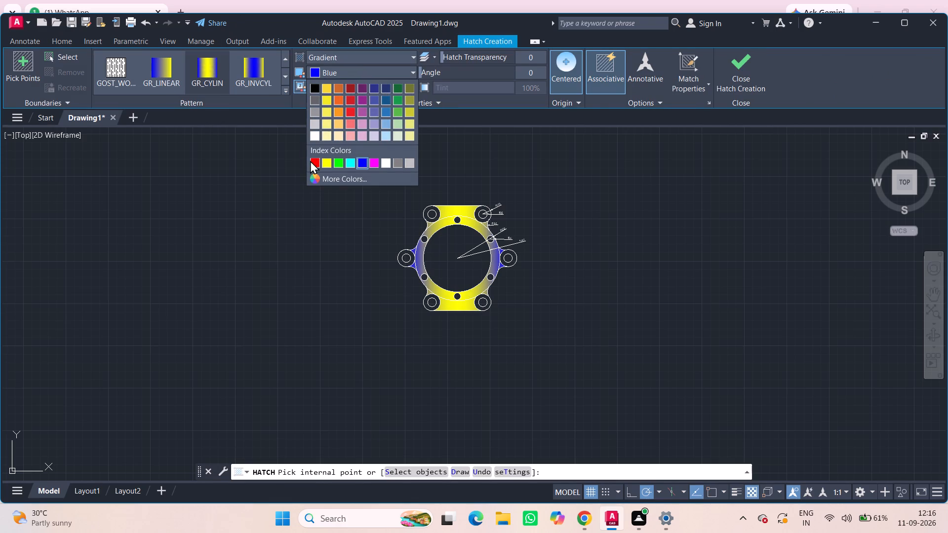
left_click(313, 161)
left_click(342, 86)
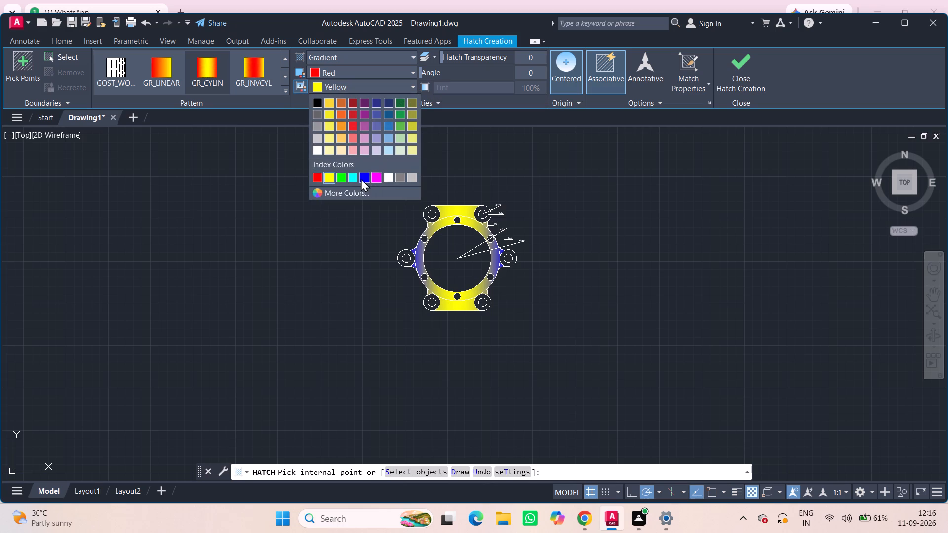
left_click(350, 171)
scroll(417, 225, "up", 4)
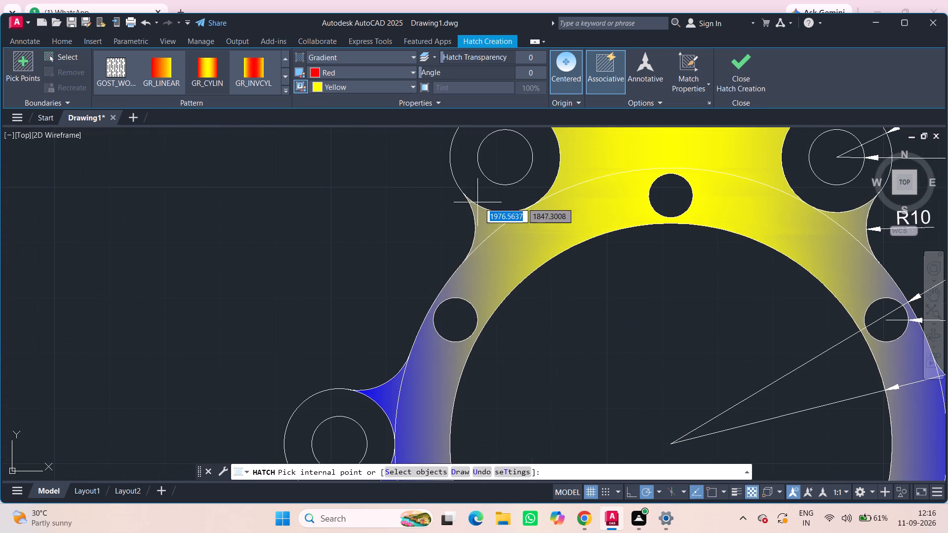
left_click(495, 202)
left_click(805, 185)
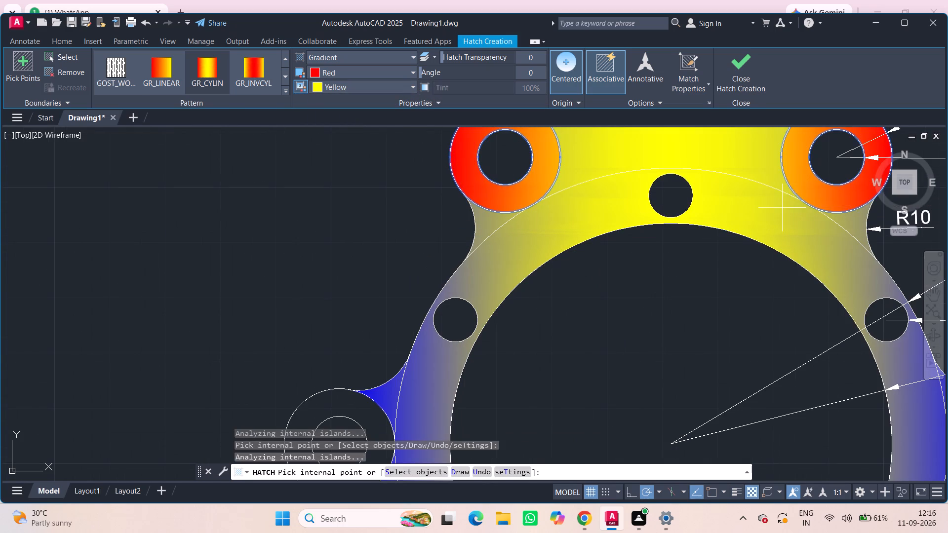
Fill the left and right lugs around their holes with the red-and-yellow gradient.
scroll(717, 271, "down", 1)
left_click(484, 356)
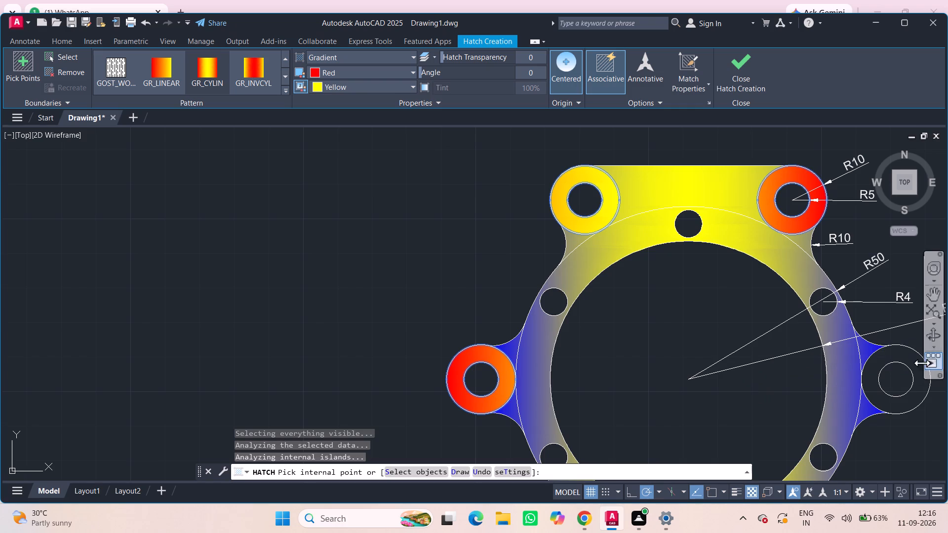
left_click(904, 359)
Fill the lower-right and lower-left lugs around their holes with the red-and-yellow gradient and end the hatch.
scroll(842, 352, "down", 2)
middle_click_drag(803, 373, 680, 289)
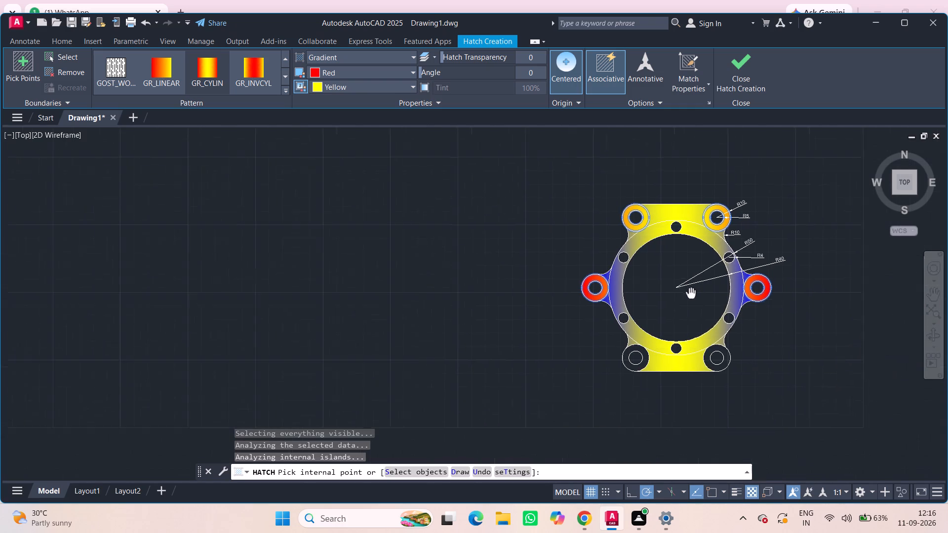
middle_click_drag(680, 289, 609, 255)
scroll(608, 272, "up", 1)
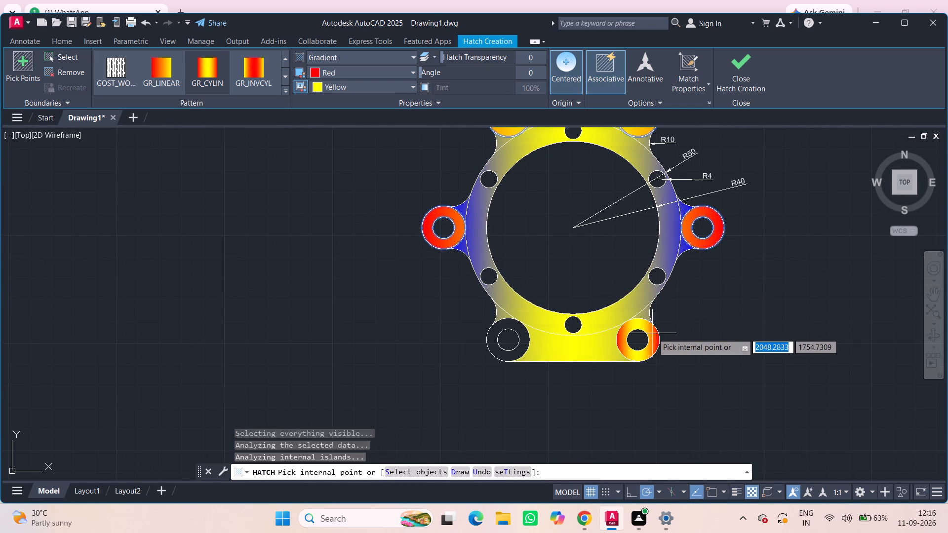
left_click(652, 333)
left_click(523, 340)
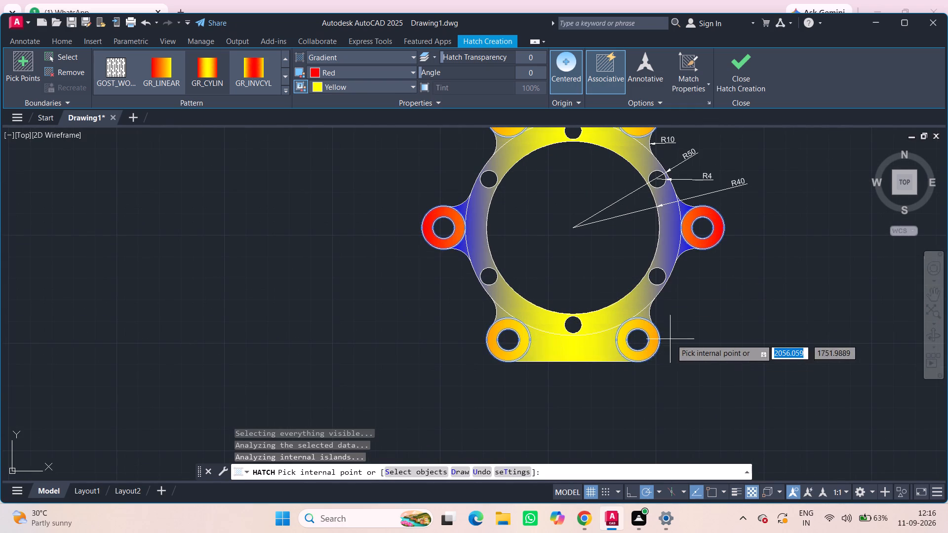
scroll(676, 341, "down", 1)
middle_click_drag(738, 278, 550, 285)
middle_click(570, 275)
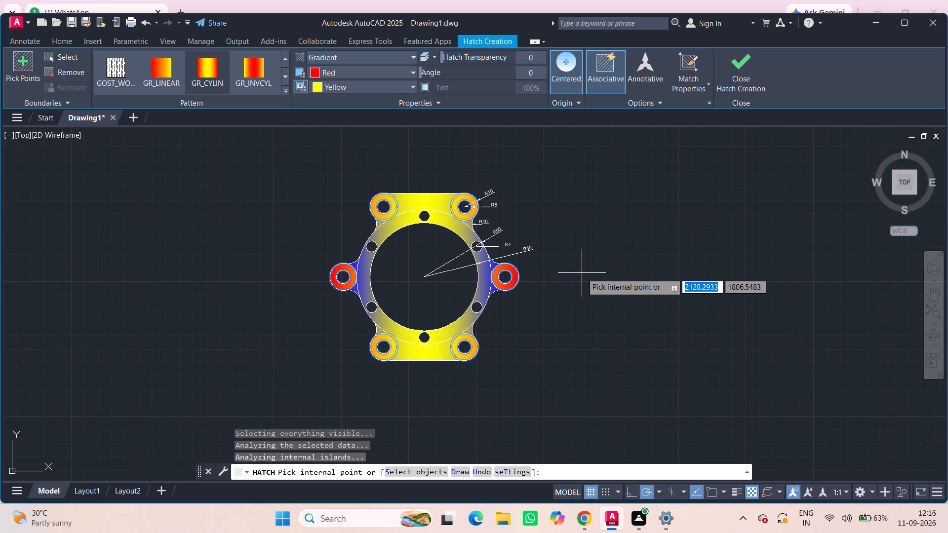
type("log")
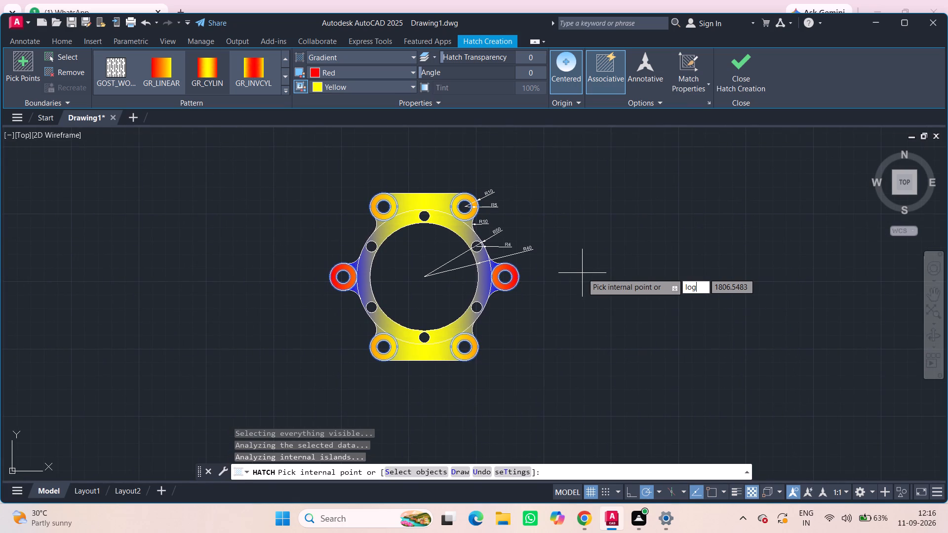
key("grave")
key("Escape")
key("Escape")
key("Escape")
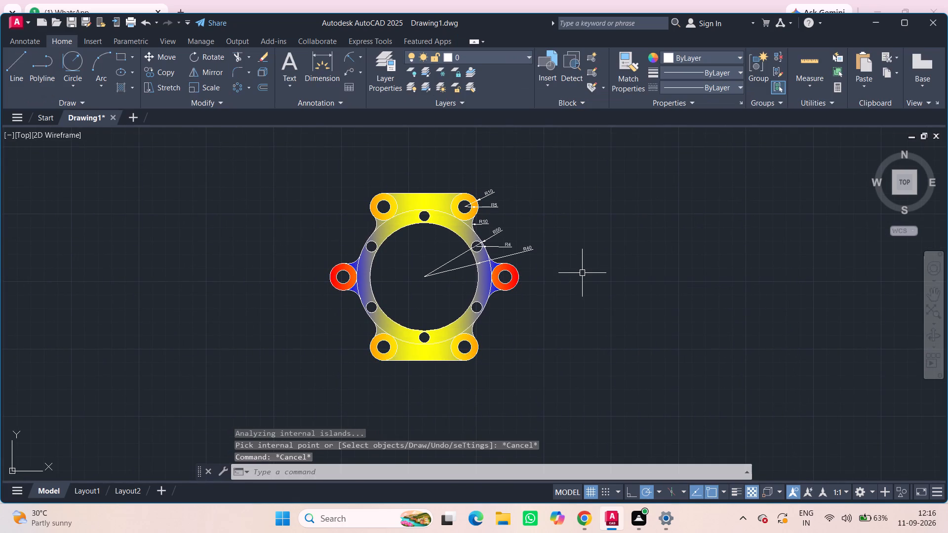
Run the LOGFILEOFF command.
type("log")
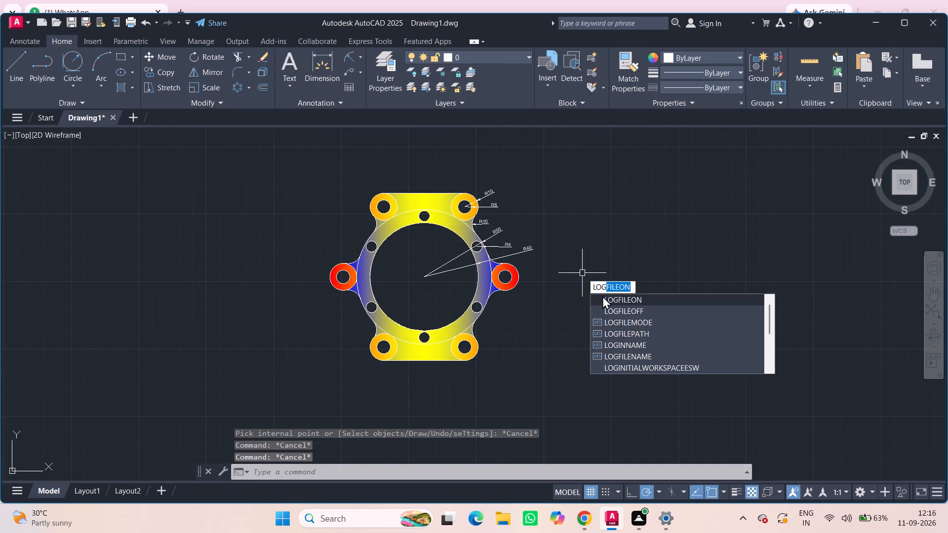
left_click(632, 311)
Start plotting the drawing with DWG To PDF.pc3 as the plotter.
type("plot")
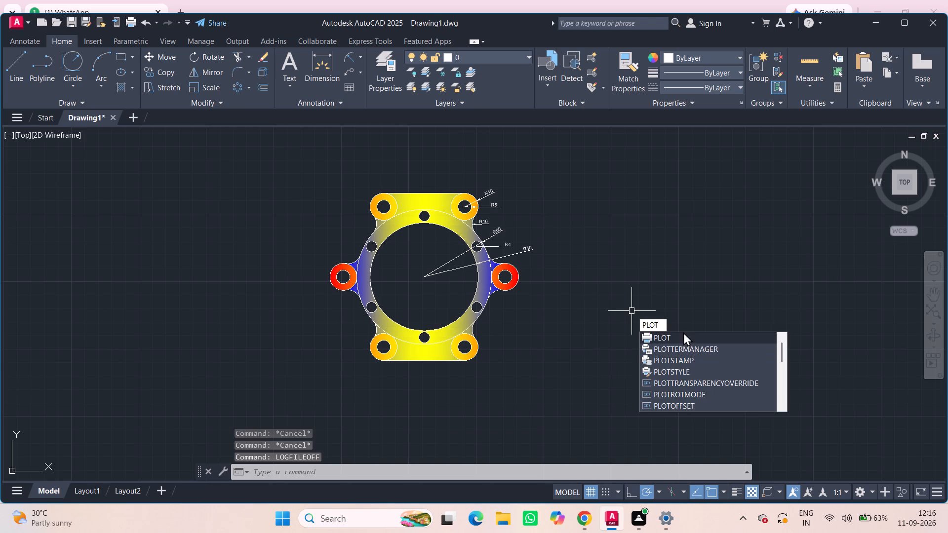
left_click(683, 332)
left_click(339, 165)
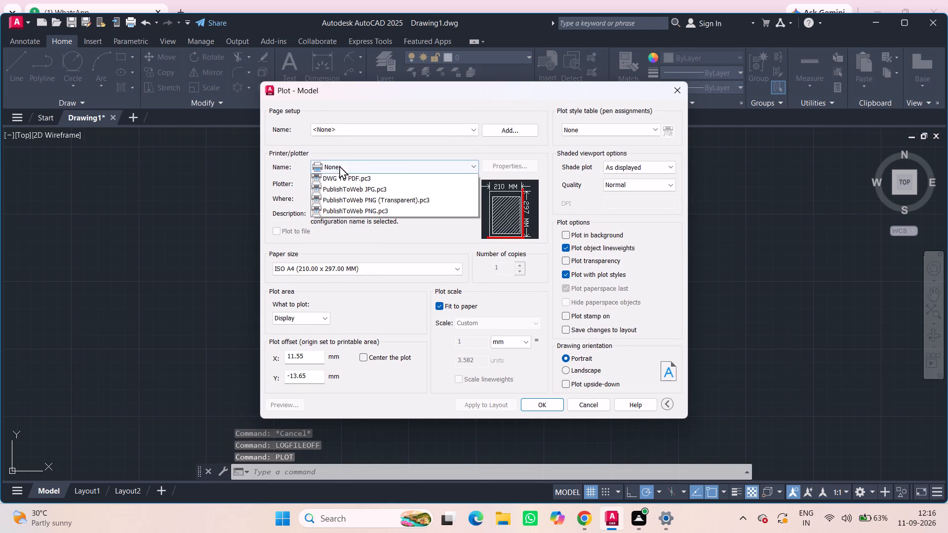
left_click(343, 287)
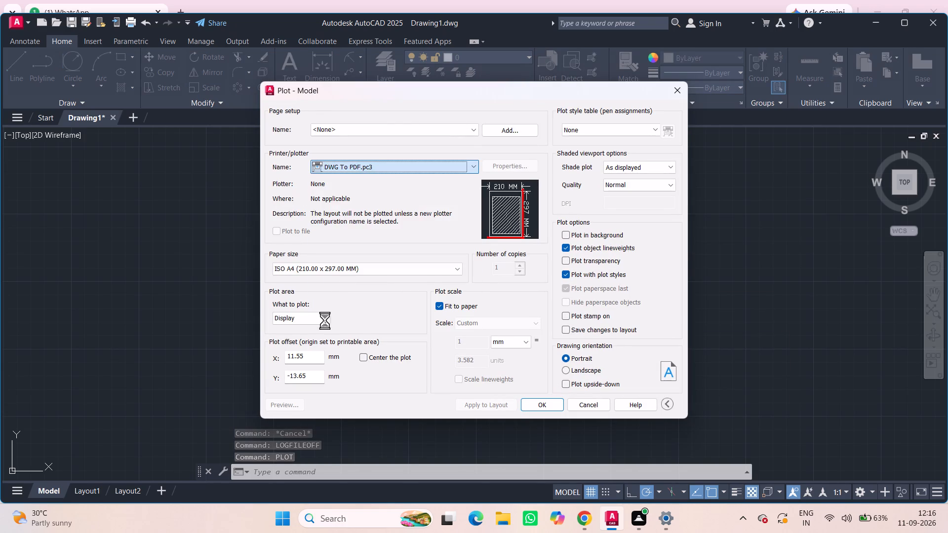
Set the plot area to a window enclosing the whole flange and its radius dimensions.
left_click(315, 318)
left_click(307, 354)
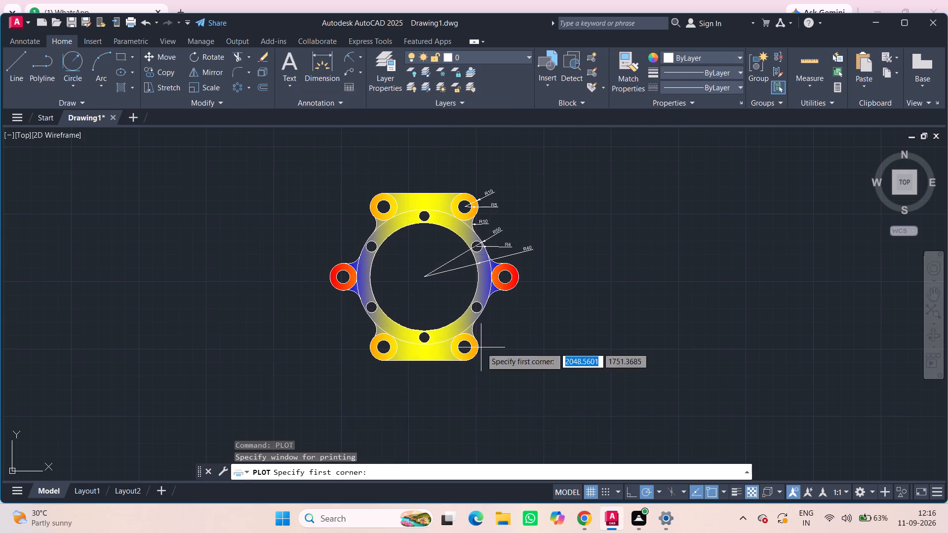
left_click_drag(312, 160, 534, 161)
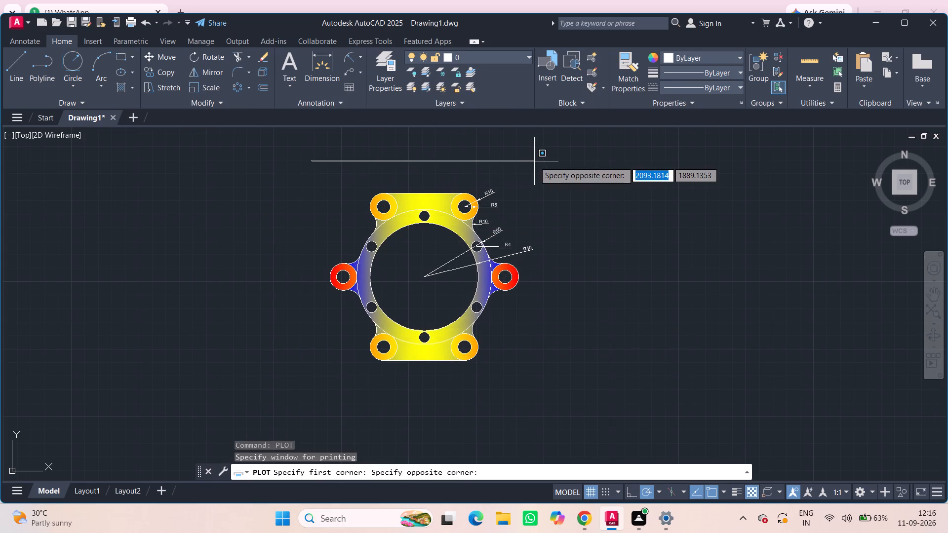
left_click_drag(534, 161, 546, 375)
left_click(547, 375)
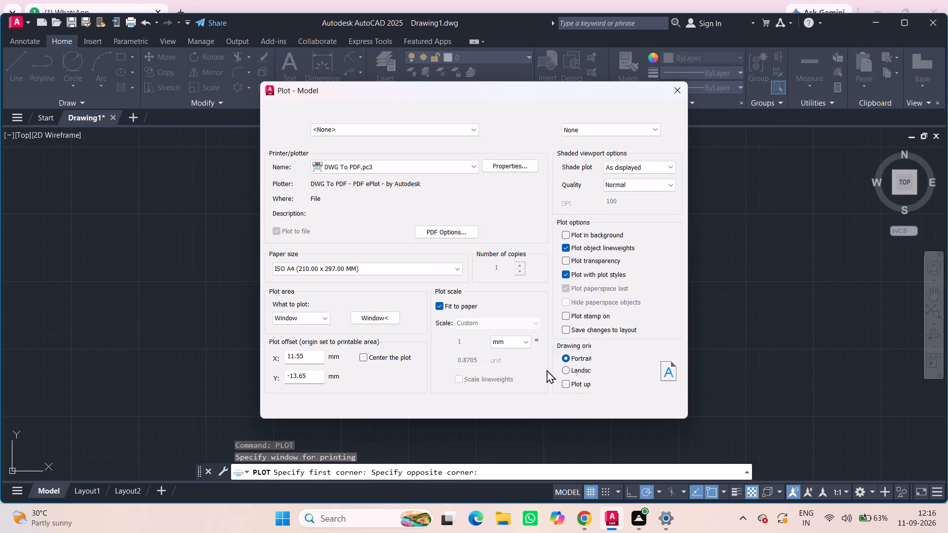
Set the drawing orientation to landscape and accept the plot settings.
left_click(587, 372)
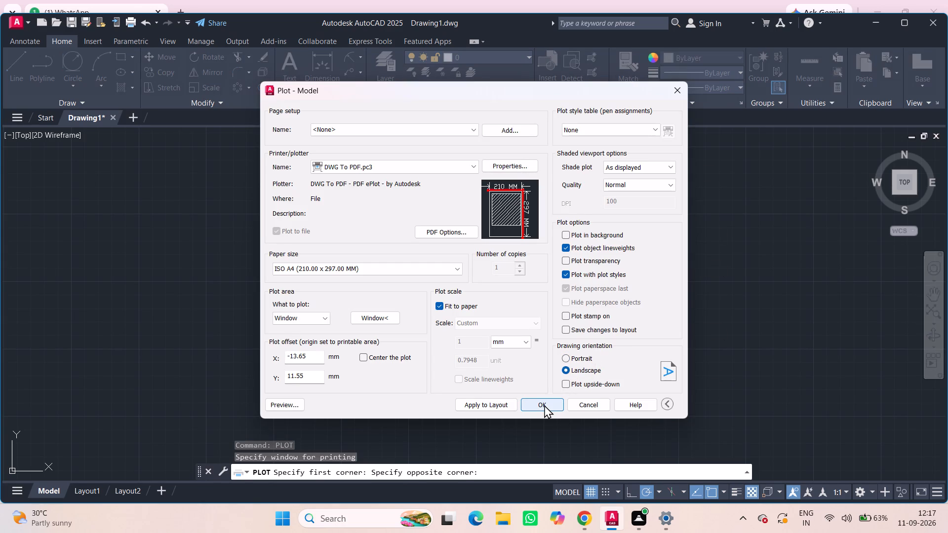
left_click(544, 405)
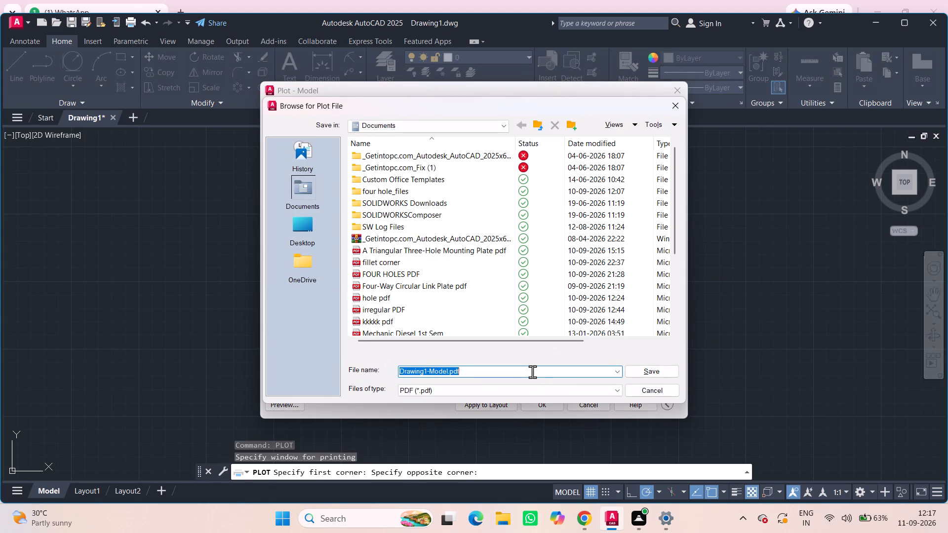
Save the plotted PDF in the Documents folder as "mouting flange pdf" and return to the drawing.
key("BackSpace")
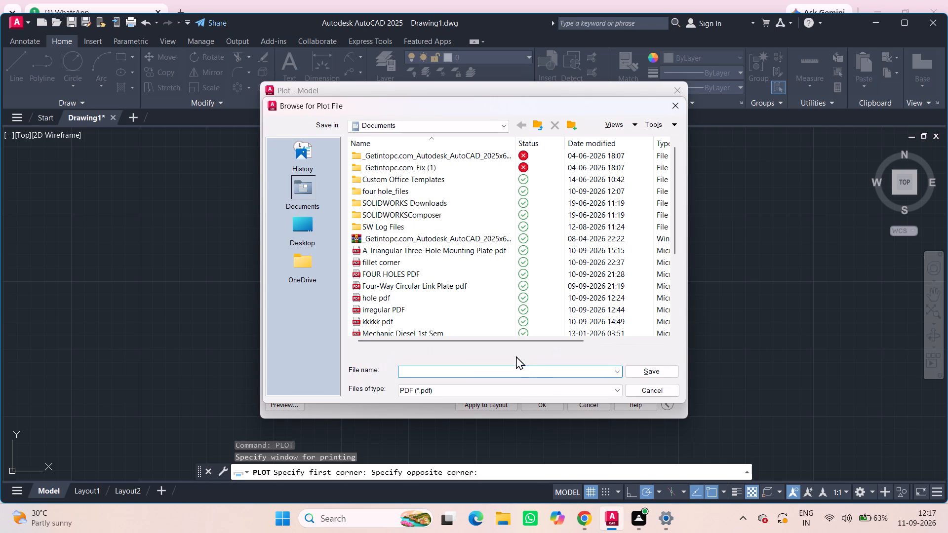
scroll(464, 278, "down", 3)
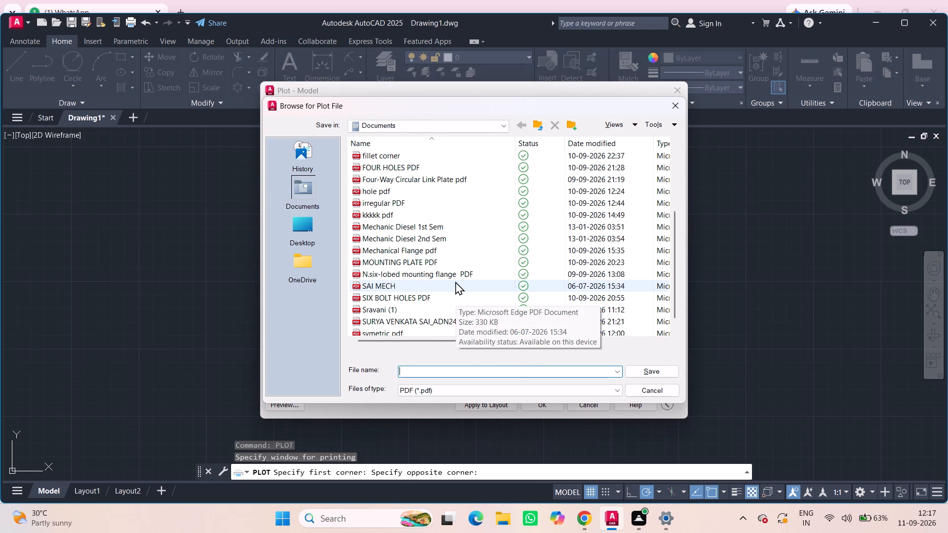
scroll(436, 255, "down", 1)
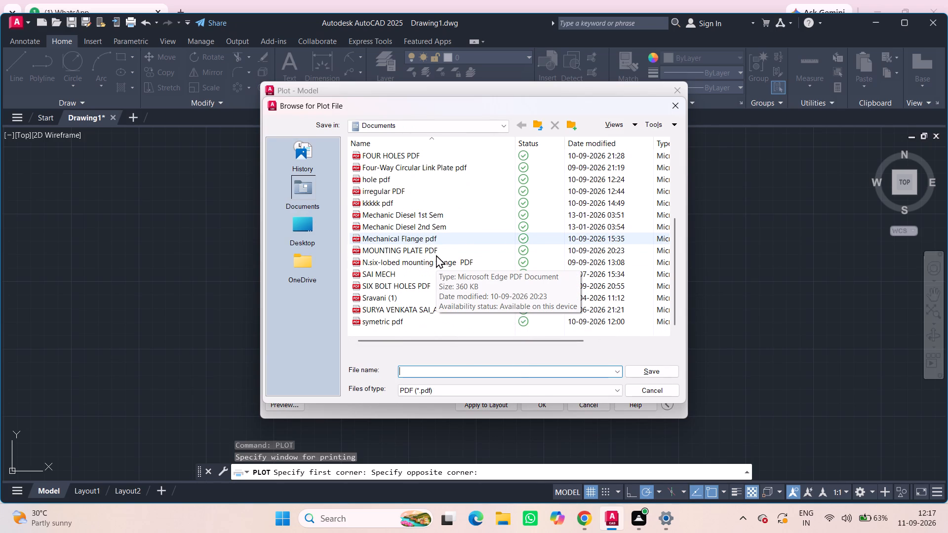
scroll(418, 191, "up", 2)
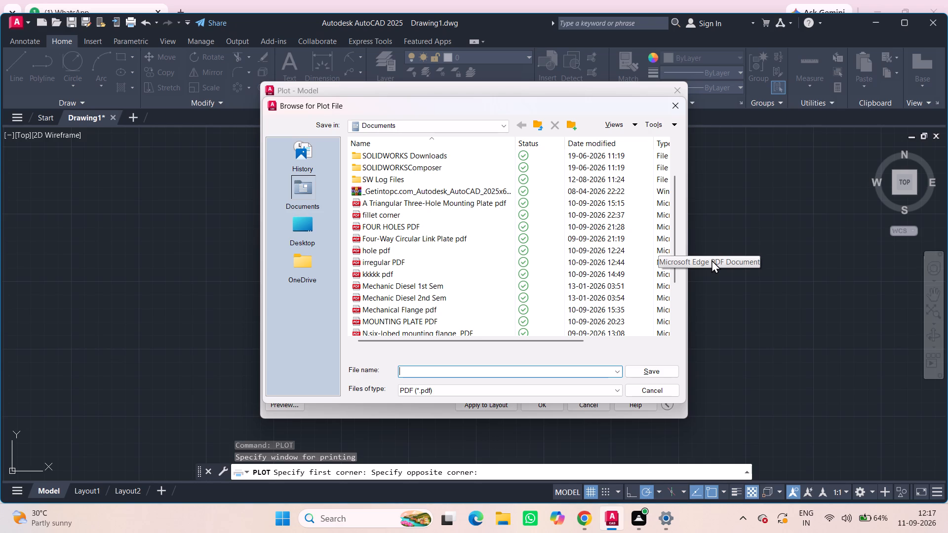
type("mouting")
key("space")
type("flange")
key("space")
type("pdf")
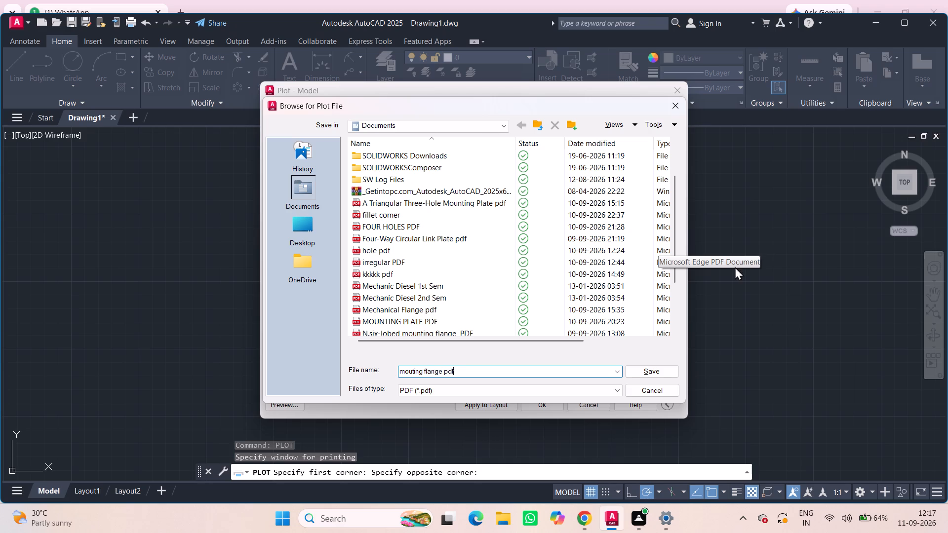
left_click(652, 371)
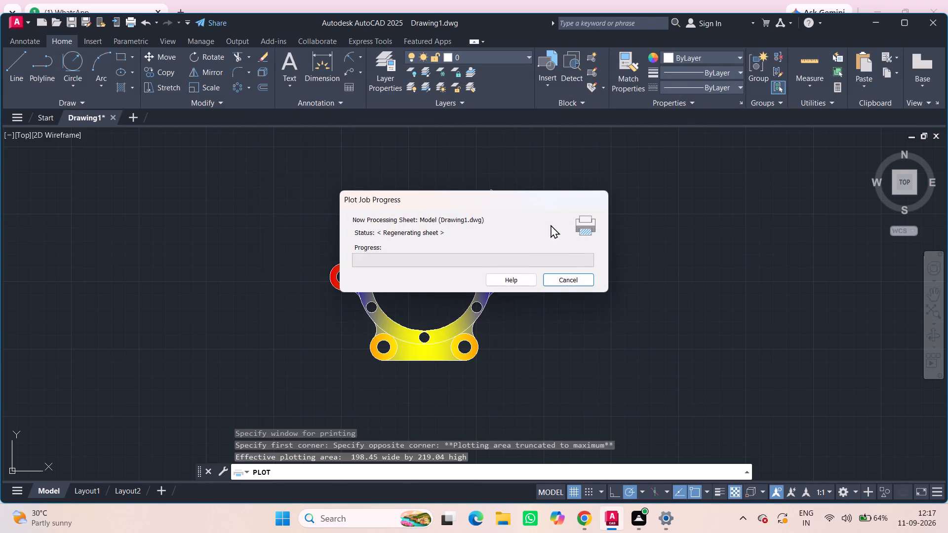
left_click(493, 32)
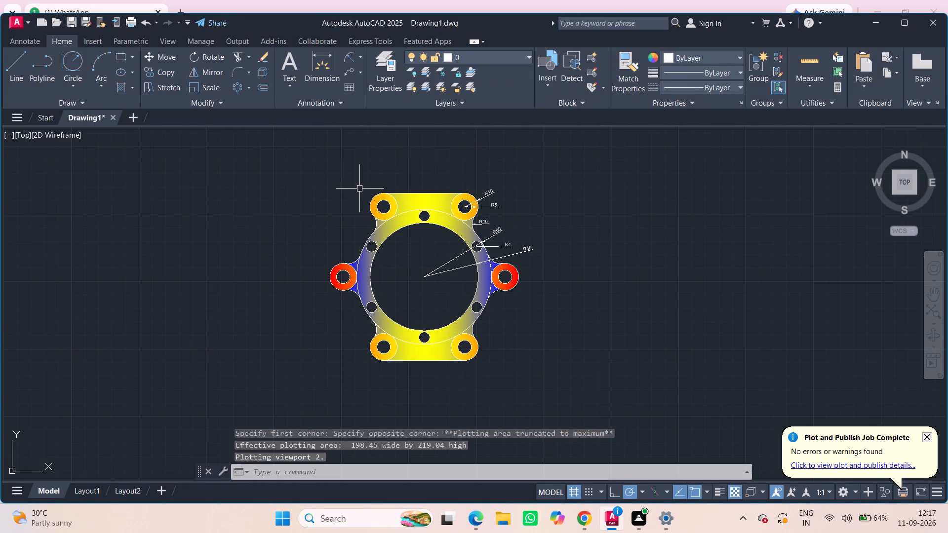
Save the drawing in the Documents folder as "mounting flange dwg" in AutoCAD 2018 Drawing format.
key("ctrl+s")
left_click(356, 185, "ctrl")
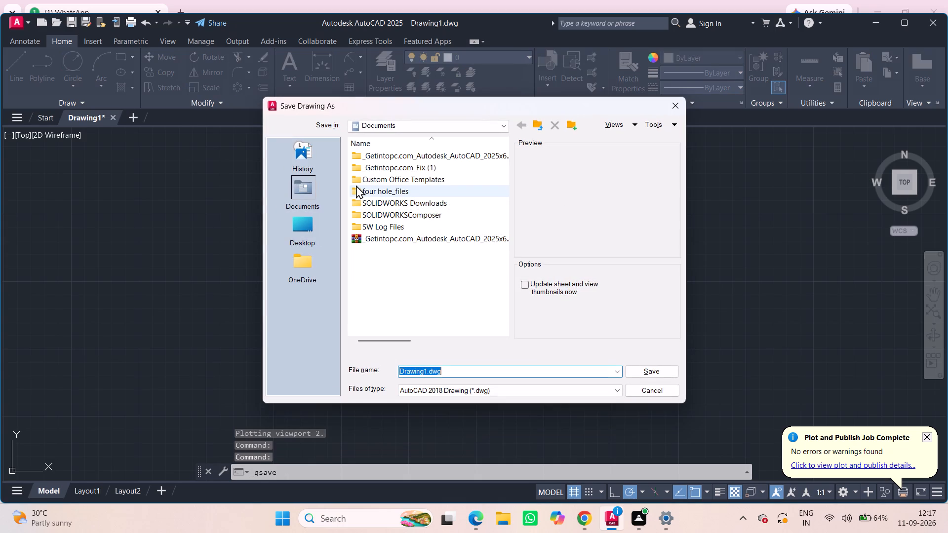
type("mounting flangr")
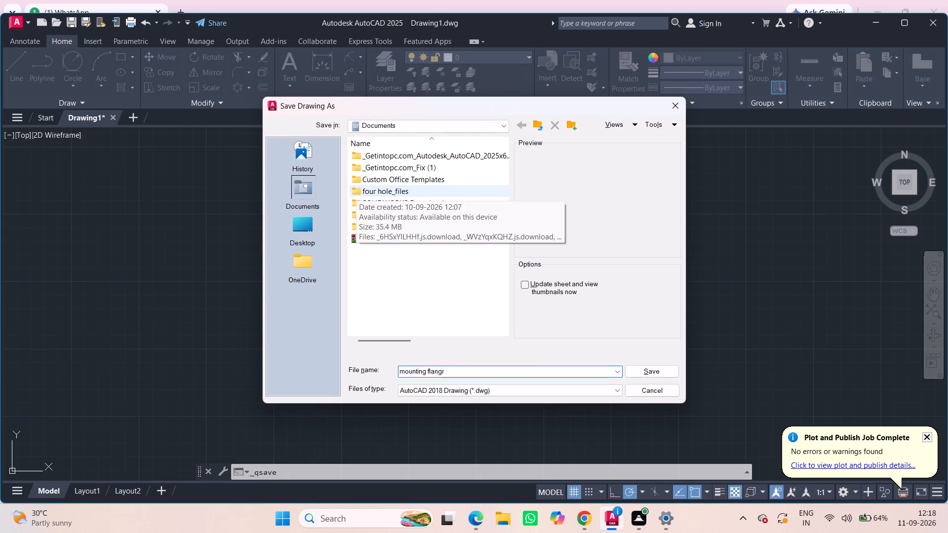
key("BackSpace")
type("e dwg")
left_click(663, 366)
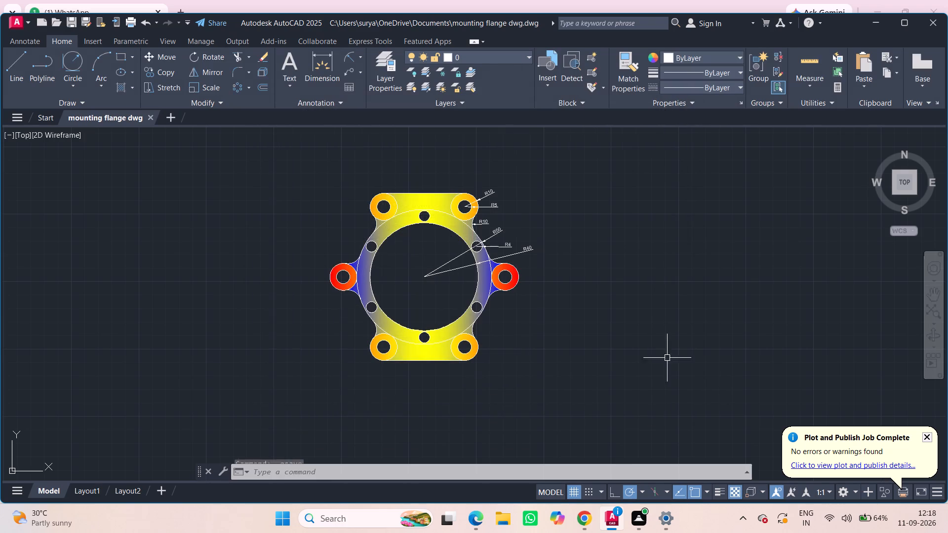